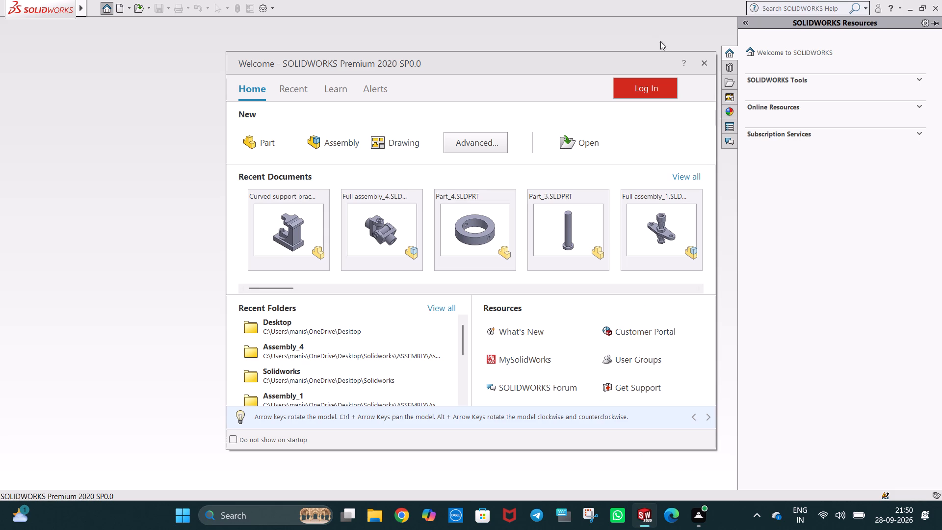
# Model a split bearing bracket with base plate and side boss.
# Dismiss the welcome window and create a new part document.
pyautogui.click(699, 60)
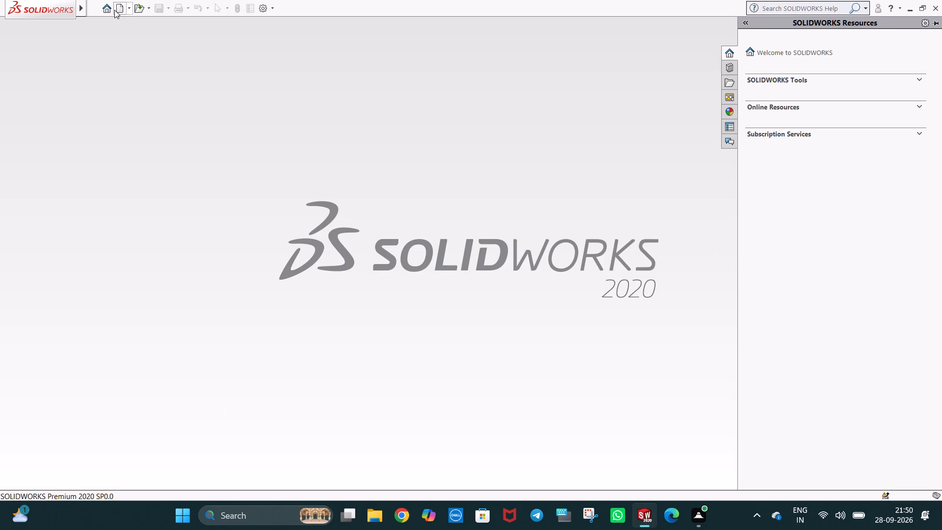
pyautogui.click(120, 6)
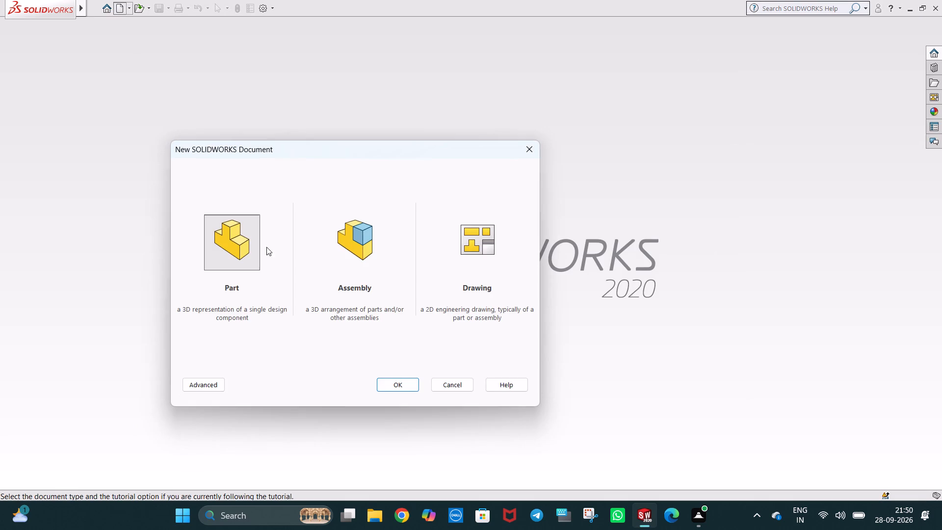
pyautogui.click(399, 388)
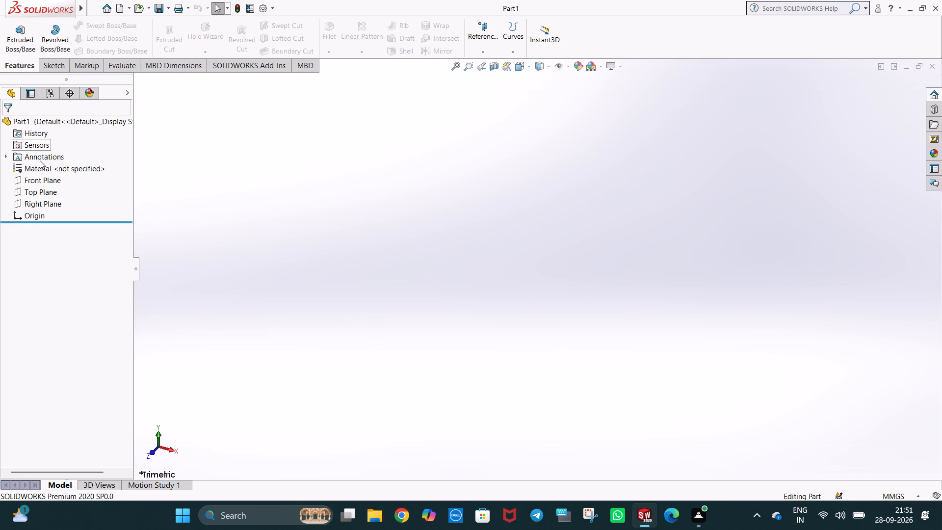
# On the Front Plane, sketch a 45 mm horizontal line from the origin and a 10 mm vertical line up from its far end.
pyautogui.click(42, 185)
pyautogui.click(51, 174)
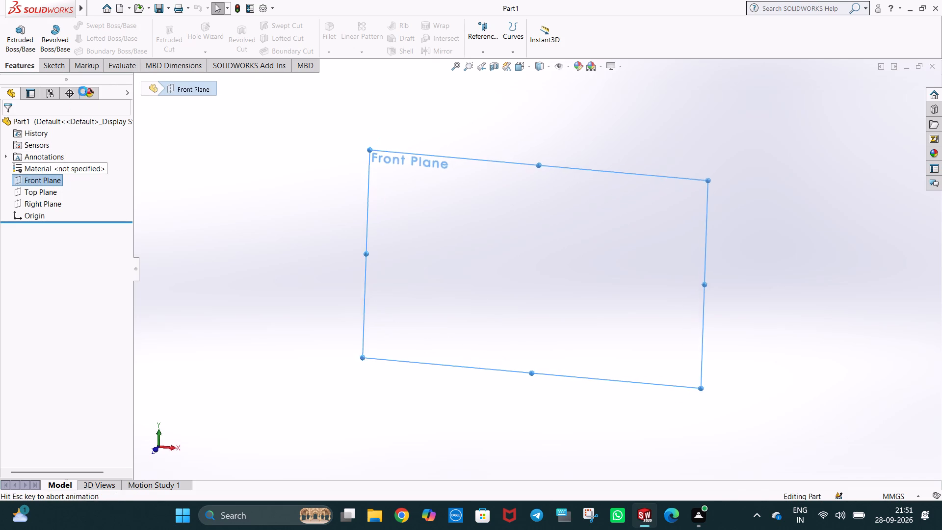
pyautogui.click(92, 26)
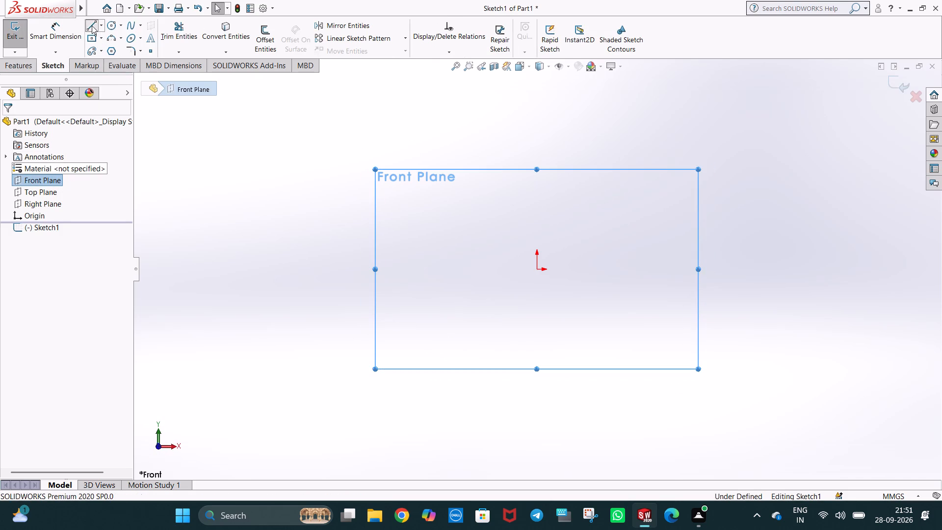
pyautogui.click(536, 269)
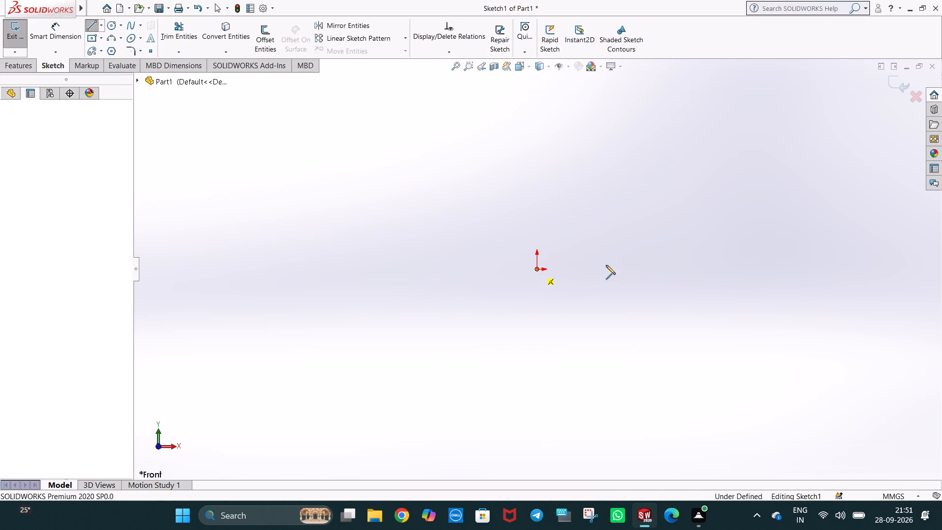
pyautogui.click(619, 271)
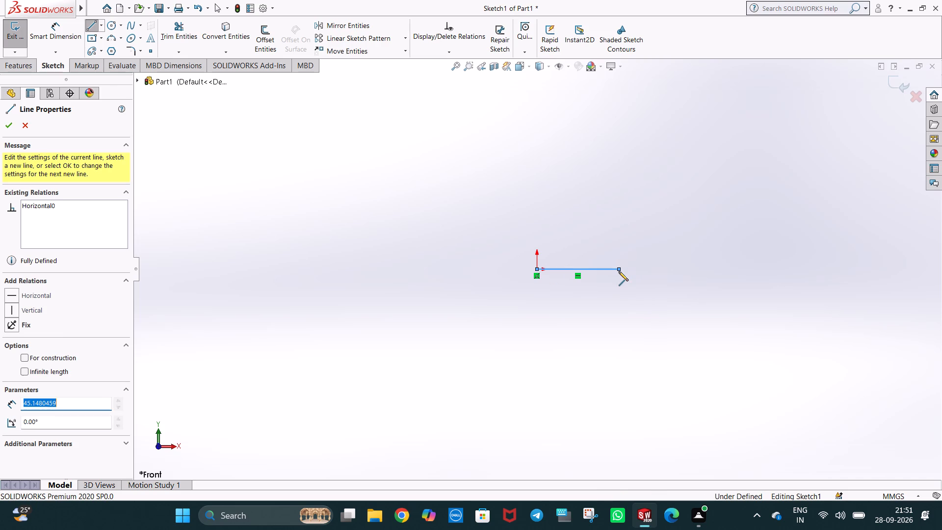
pyautogui.write('45')
pyautogui.press('Return')
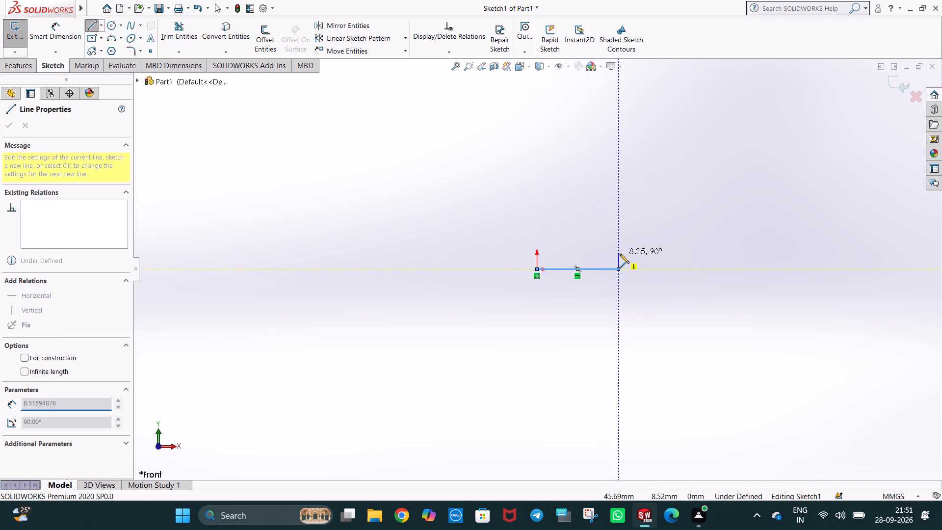
pyautogui.click(620, 254)
pyautogui.write('10')
pyautogui.press('Return')
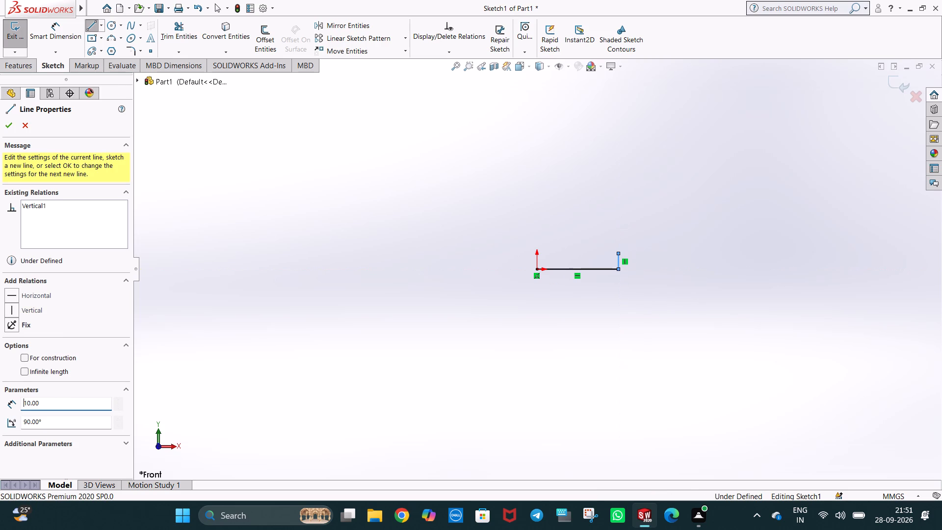
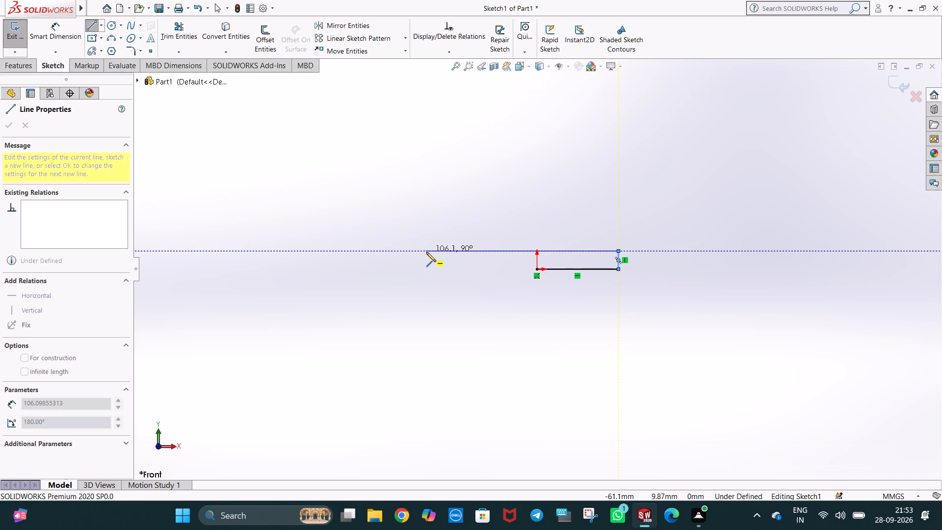
# Close the profile with a 90 mm horizontal top line, a 10 mm vertical line down, and a 45 mm line back to the origin.
pyautogui.click(440, 252)
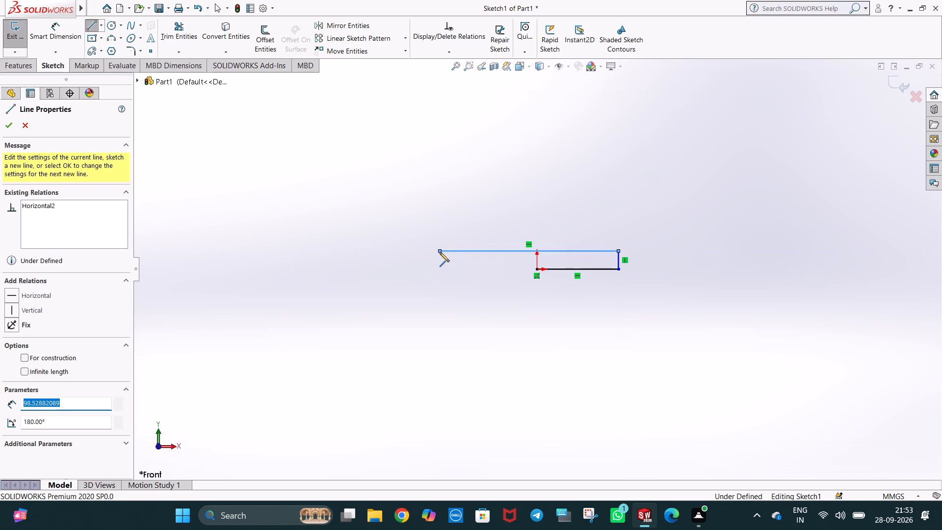
pyautogui.write('90')
pyautogui.press('Return')
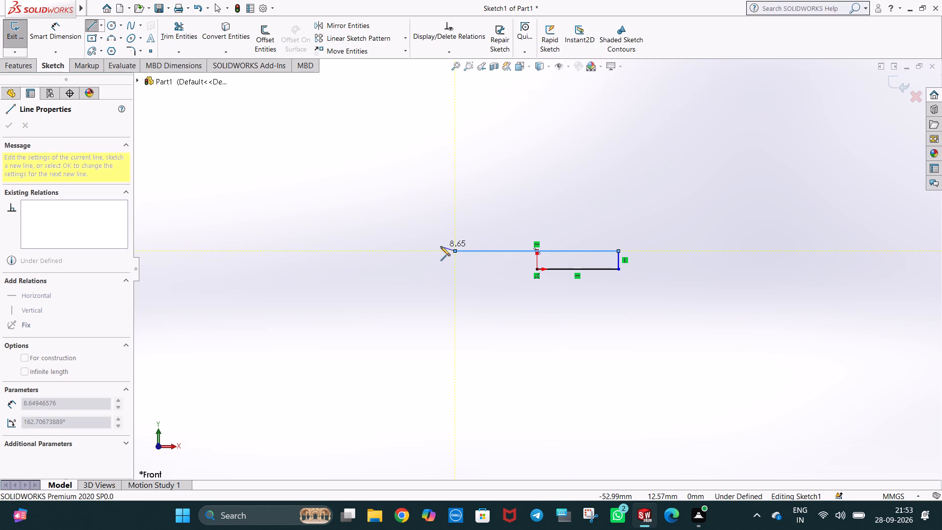
pyautogui.click(453, 268)
pyautogui.click(535, 268)
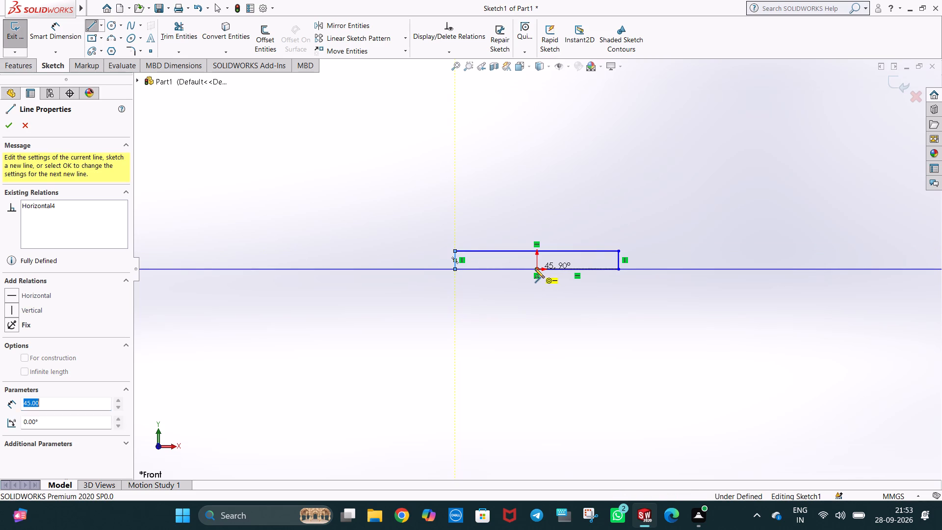
pyautogui.press('Escape')
pyautogui.press('Escape')
pyautogui.press('Escape')
pyautogui.click(560, 200)
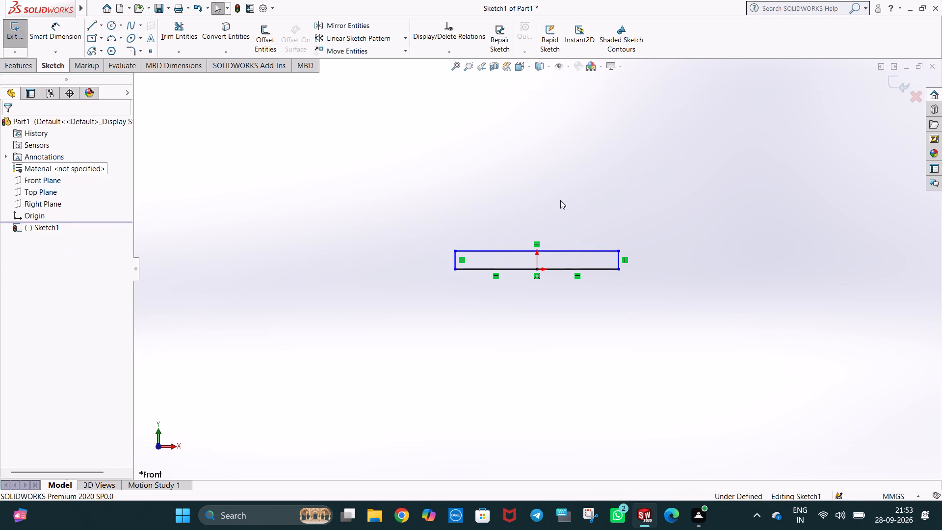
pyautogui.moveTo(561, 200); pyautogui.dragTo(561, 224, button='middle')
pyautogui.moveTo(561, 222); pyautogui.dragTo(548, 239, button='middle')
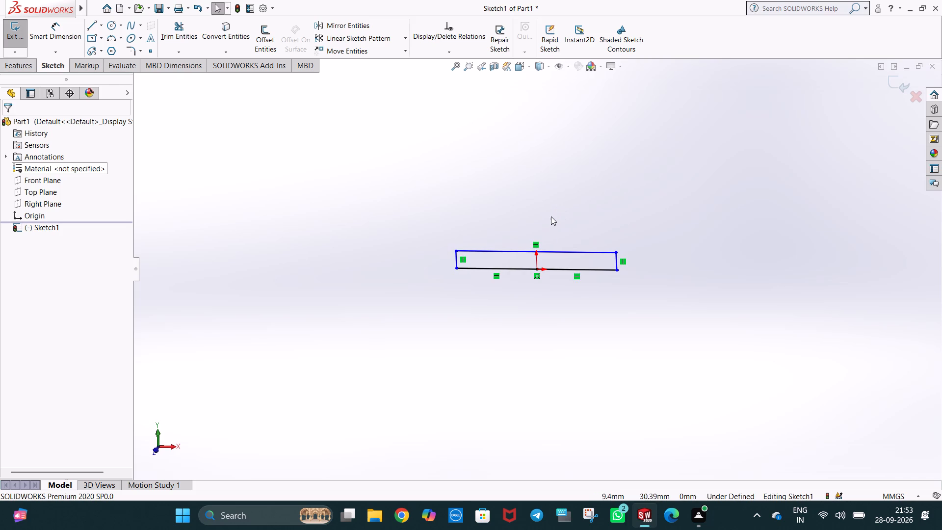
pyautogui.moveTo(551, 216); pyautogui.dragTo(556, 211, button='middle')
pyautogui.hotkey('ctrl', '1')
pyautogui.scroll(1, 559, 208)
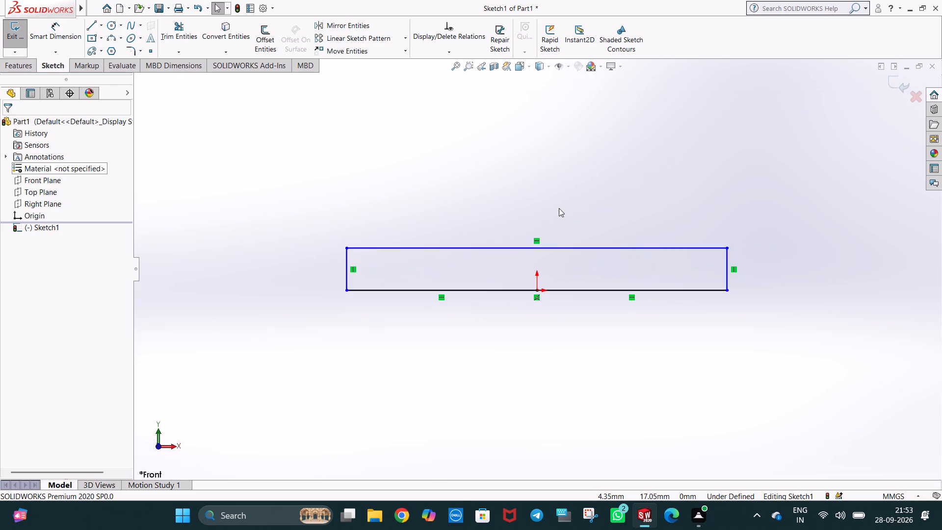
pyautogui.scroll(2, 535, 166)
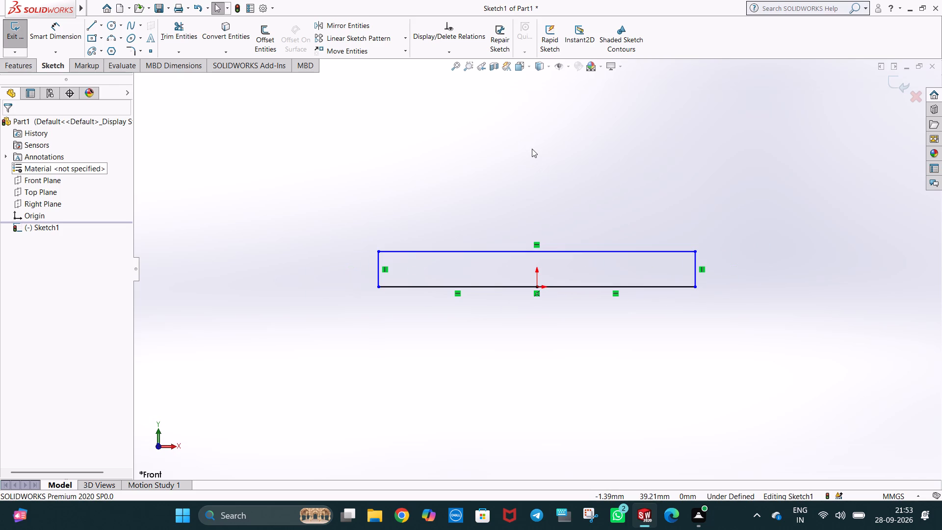
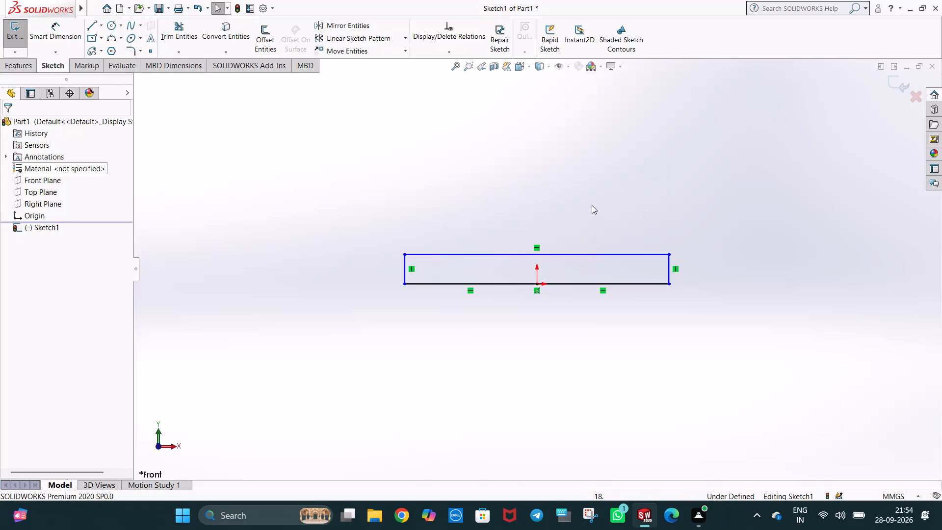
# Sketch chained centerlines from the rectangle's upper-left corner: 16 mm horizontally along the top edge, then 51 mm vertically upward.
pyautogui.scroll(-2, 592, 205)
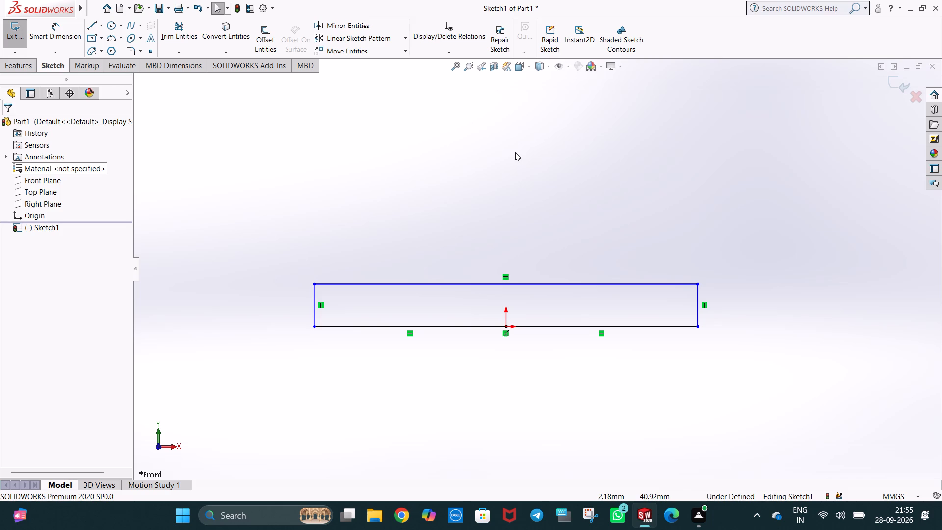
pyautogui.scroll(1, 510, 212)
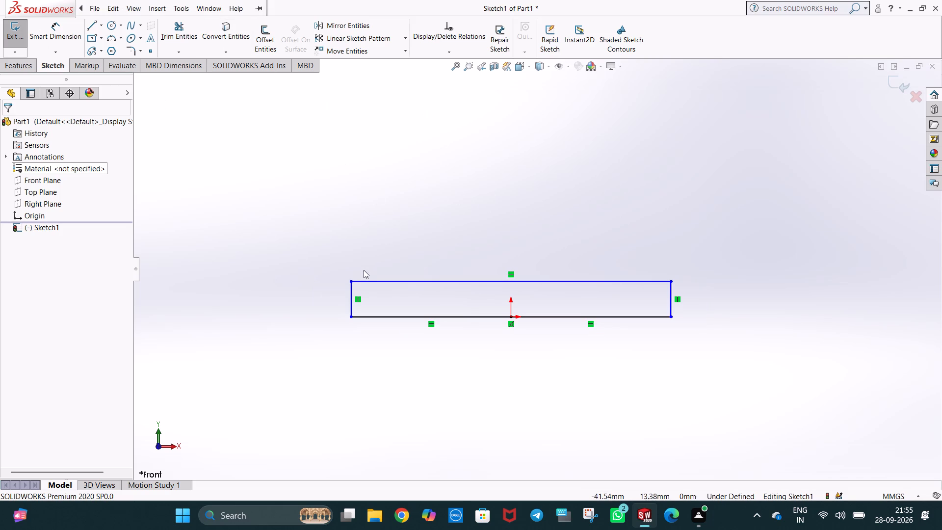
pyautogui.click(101, 24)
pyautogui.click(101, 47)
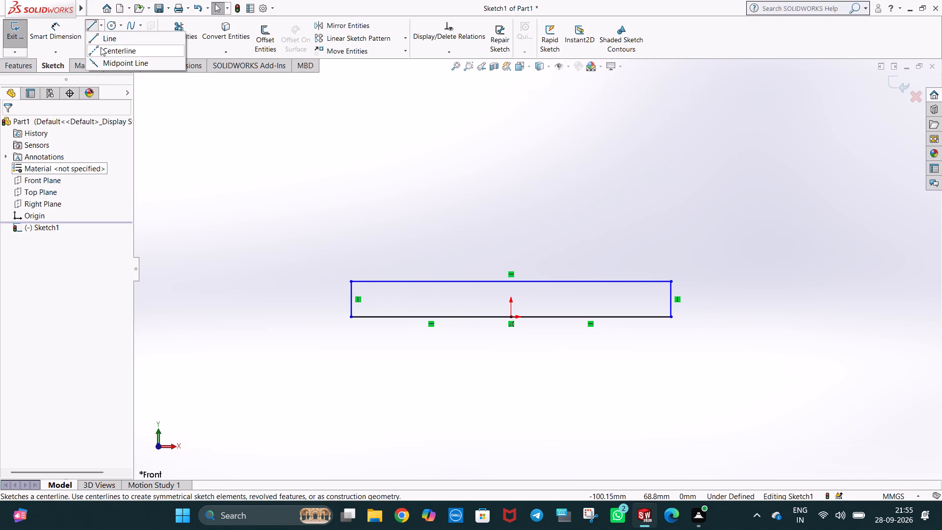
pyautogui.click(351, 280)
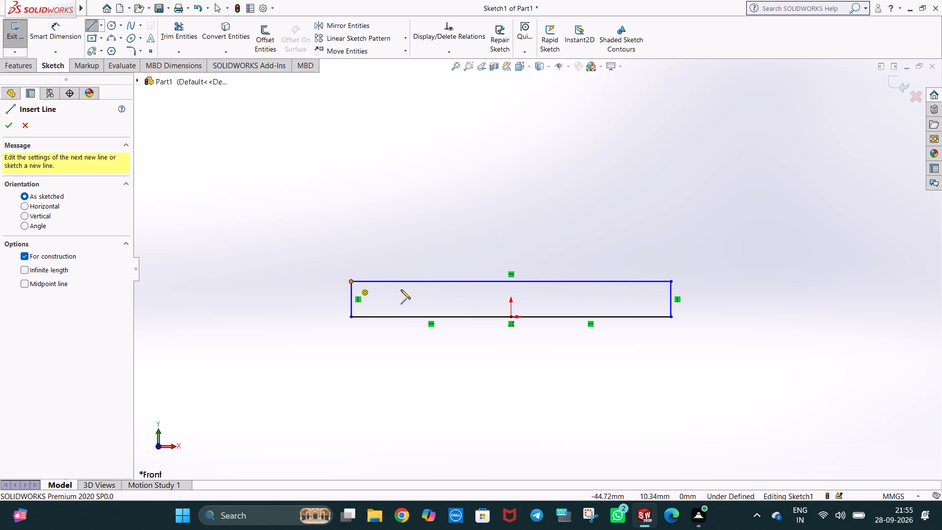
pyautogui.click(409, 281)
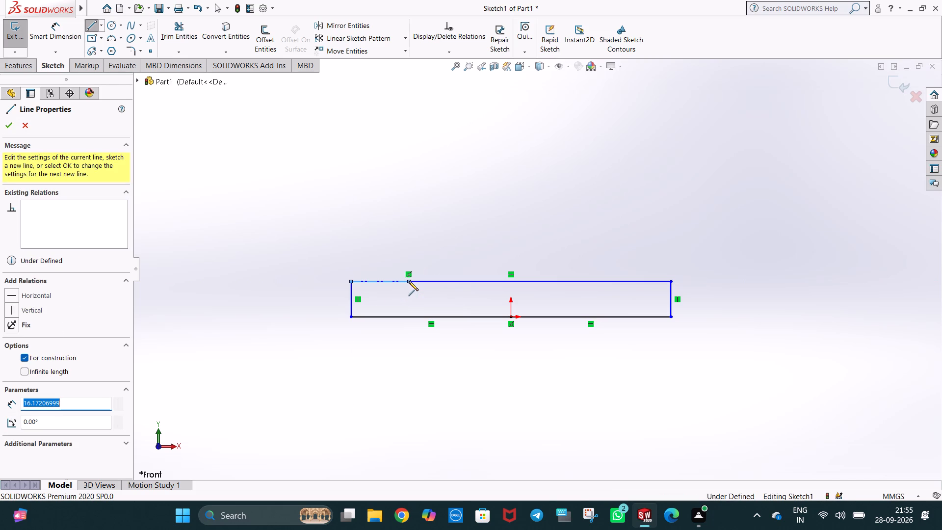
pyautogui.write('16')
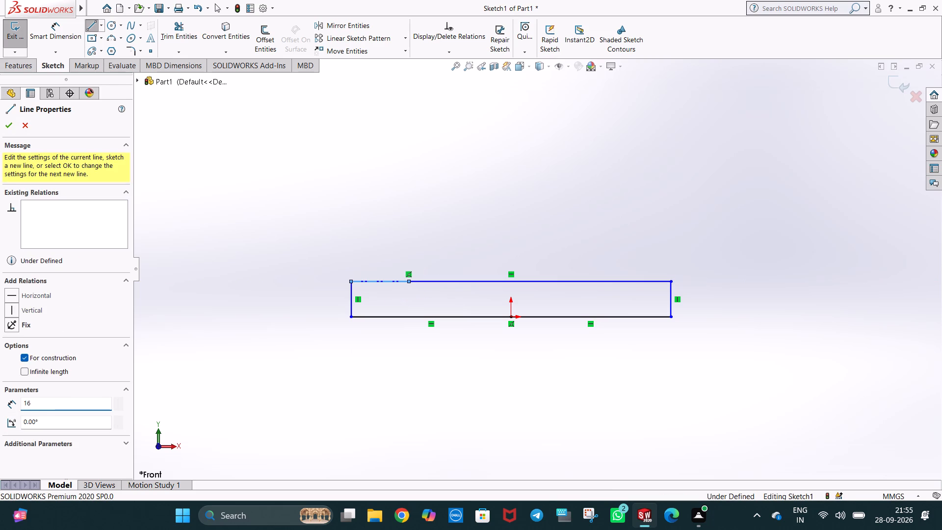
pyautogui.press('Return')
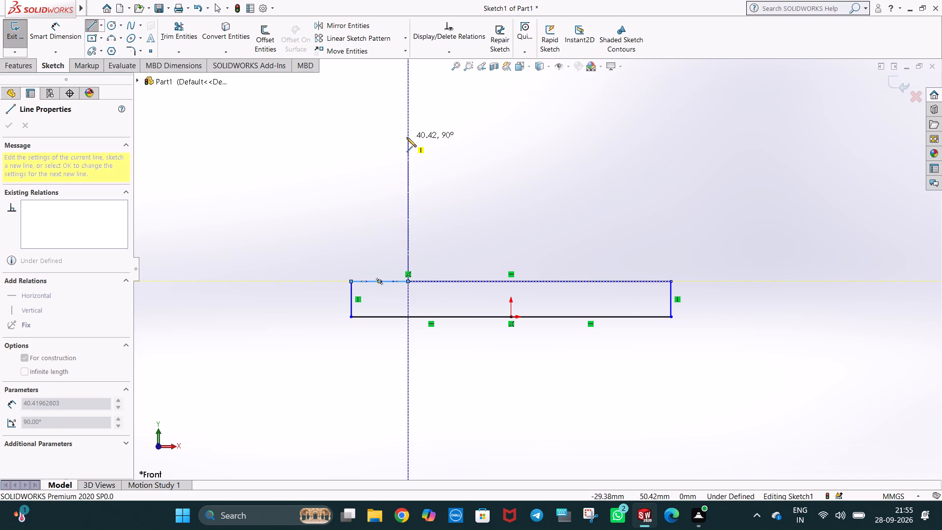
pyautogui.click(407, 118)
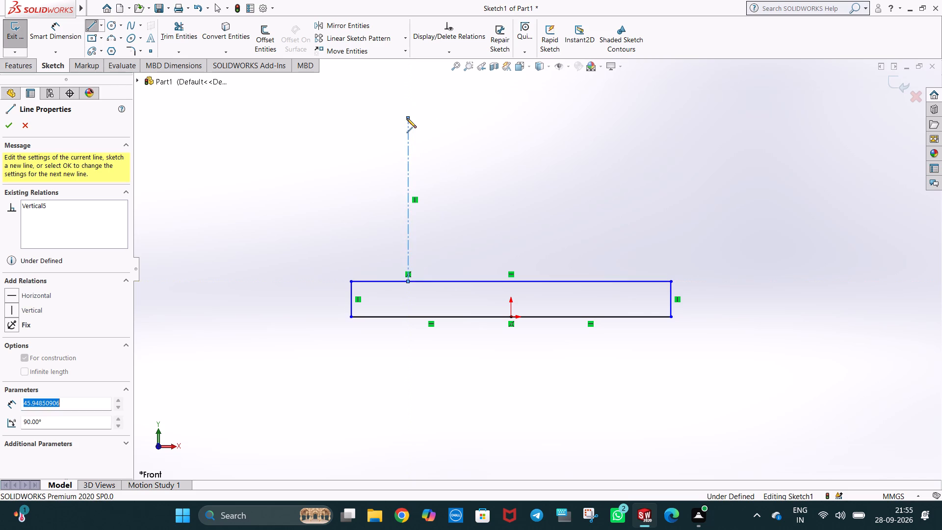
pyautogui.write('51')
pyautogui.press('Return')
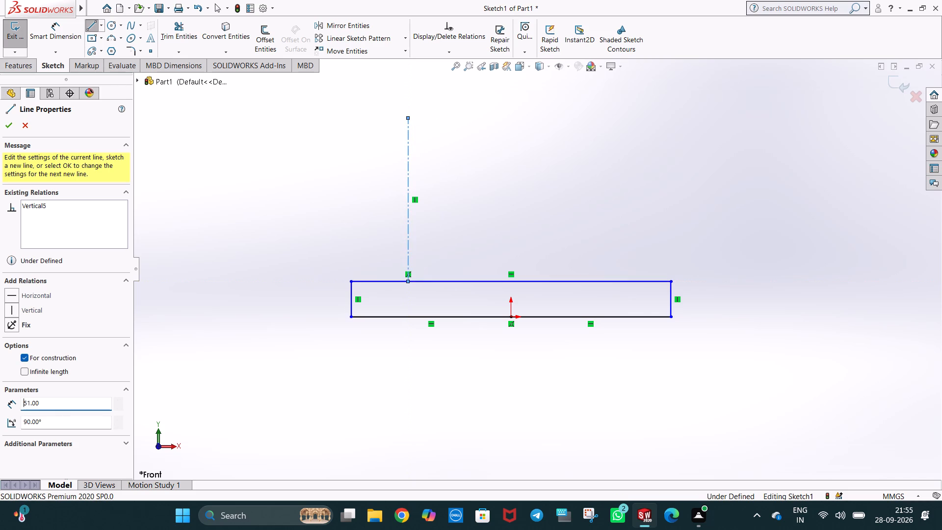
pyautogui.press('Escape')
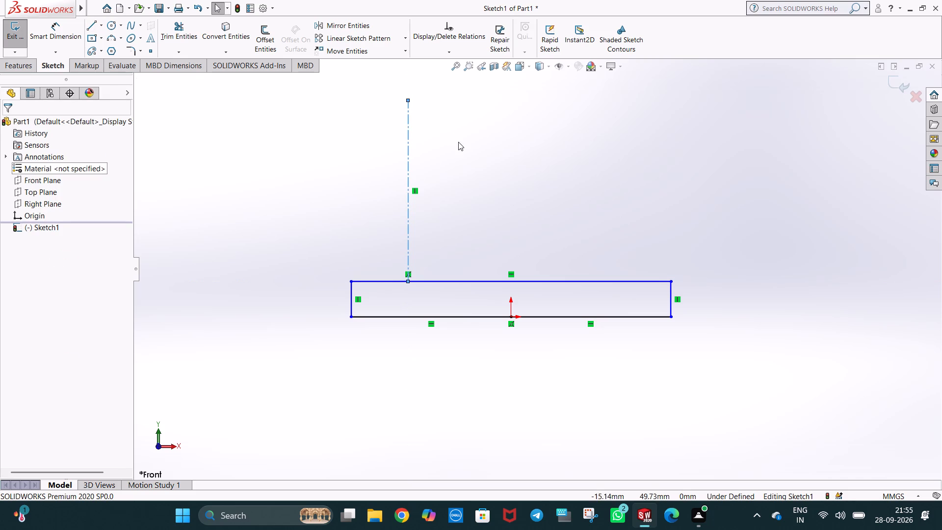
pyautogui.scroll(2, 458, 142)
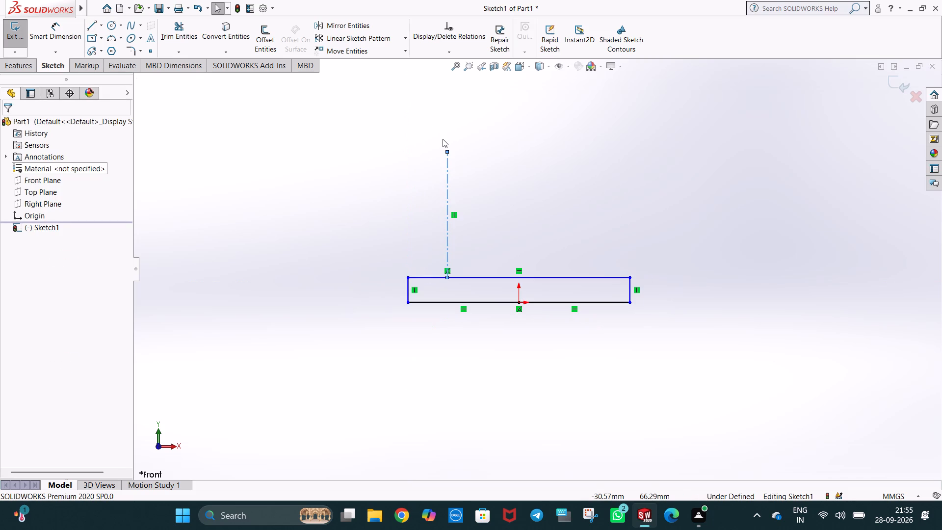
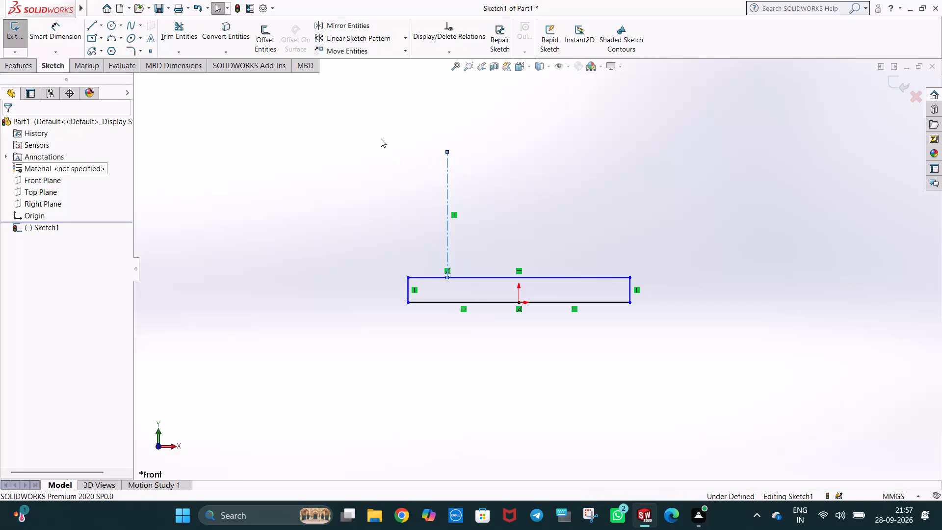
# Sketch a circle of 15 mm radius centred on the upper endpoint of the vertical centerline.
pyautogui.click(108, 24)
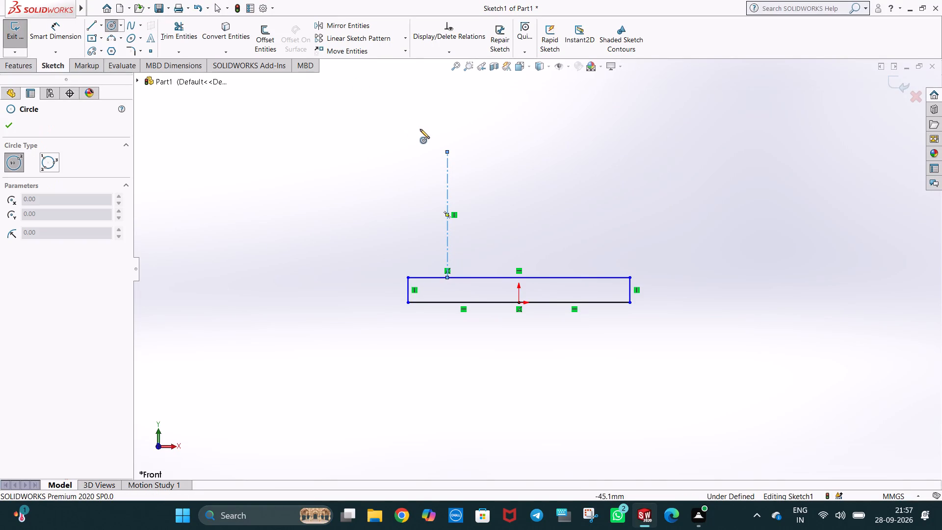
pyautogui.click(446, 151)
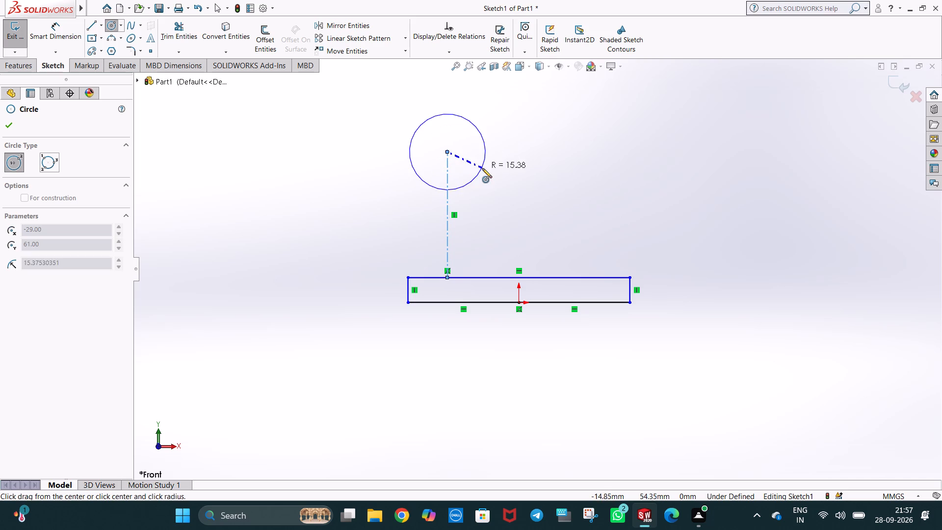
pyautogui.click(486, 171)
pyautogui.write('15')
pyautogui.press('Return')
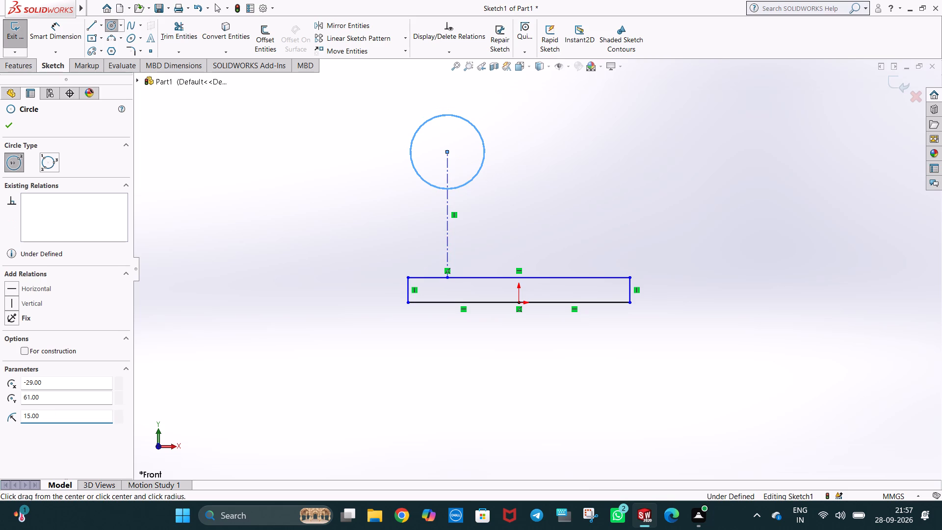
pyautogui.press('Escape')
pyautogui.click(549, 181)
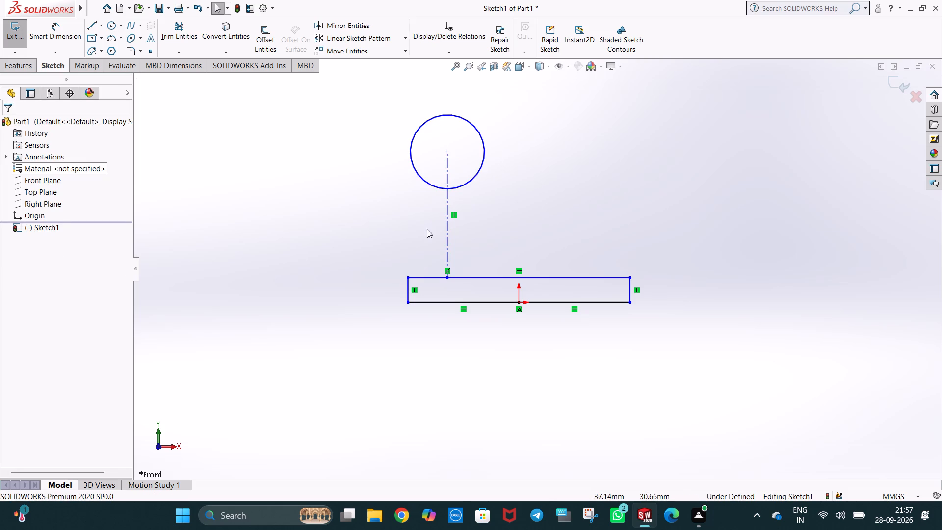
# Sketch chained lines from the centerline's base: 5 mm rightward along the rectangle's top edge, 10 mm up, and 5 mm back to the centerline.
pyautogui.scroll(-1, 437, 242)
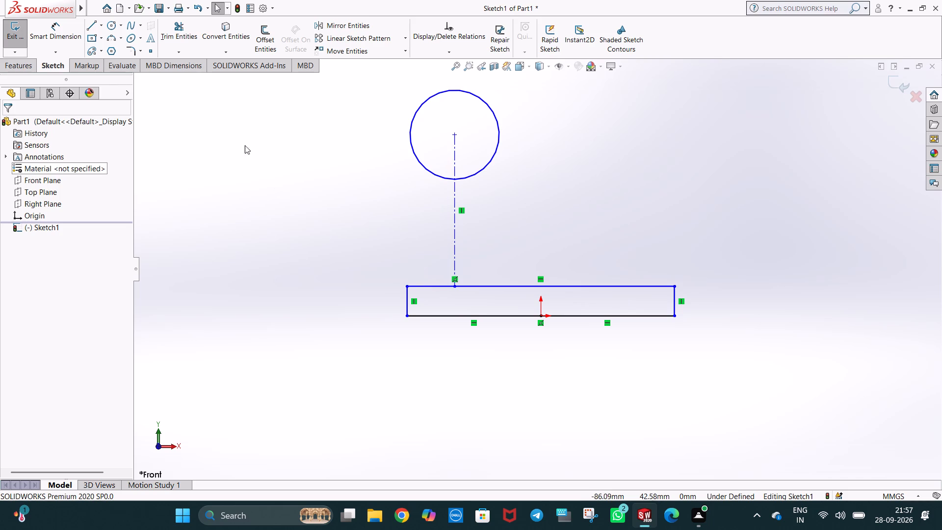
pyautogui.click(94, 26)
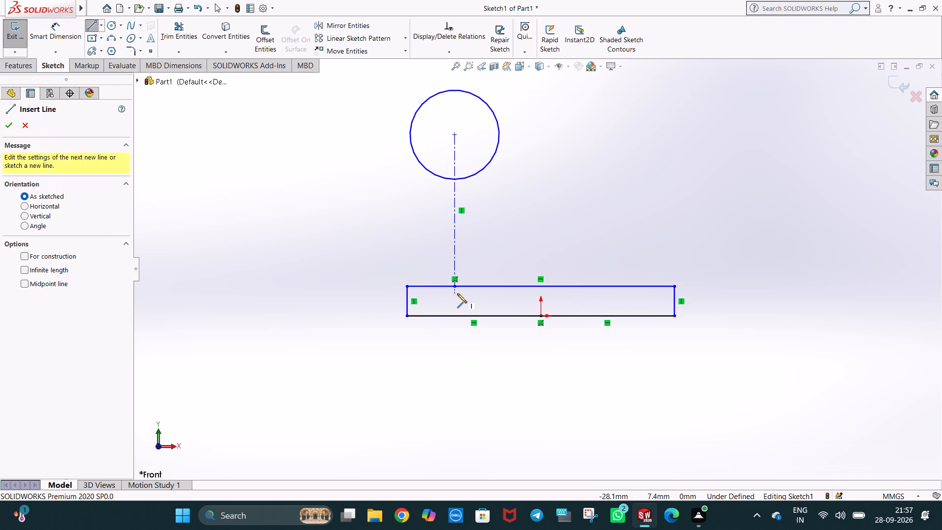
pyautogui.click(455, 287)
pyautogui.click(474, 287)
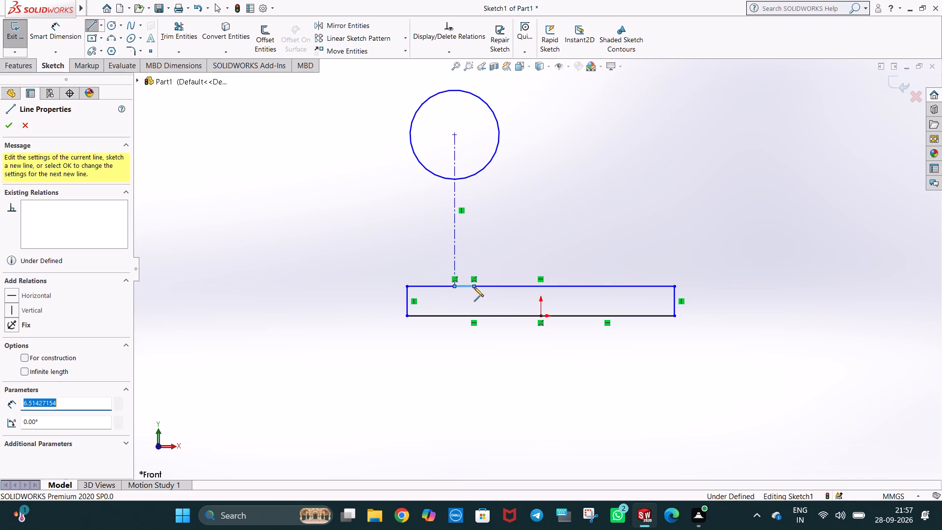
pyautogui.press('5')
pyautogui.press('Return')
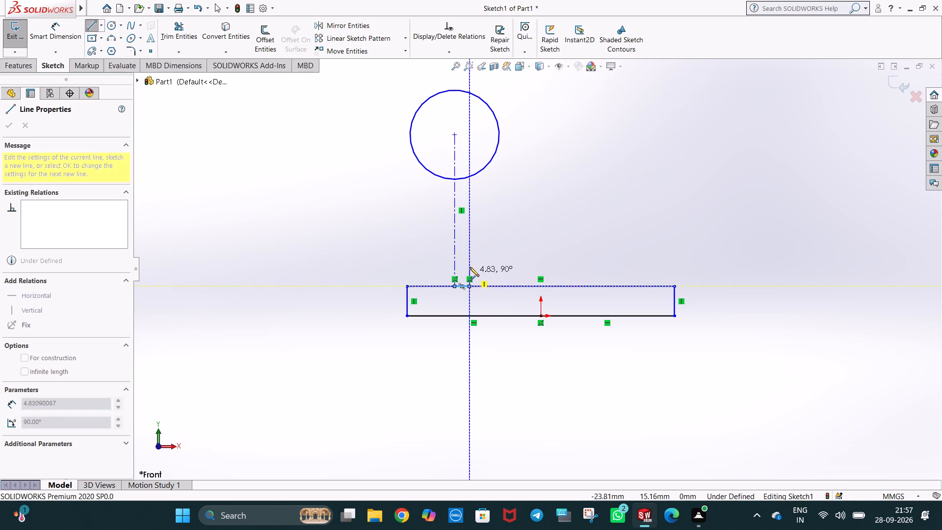
pyautogui.click(470, 254)
pyautogui.write('10')
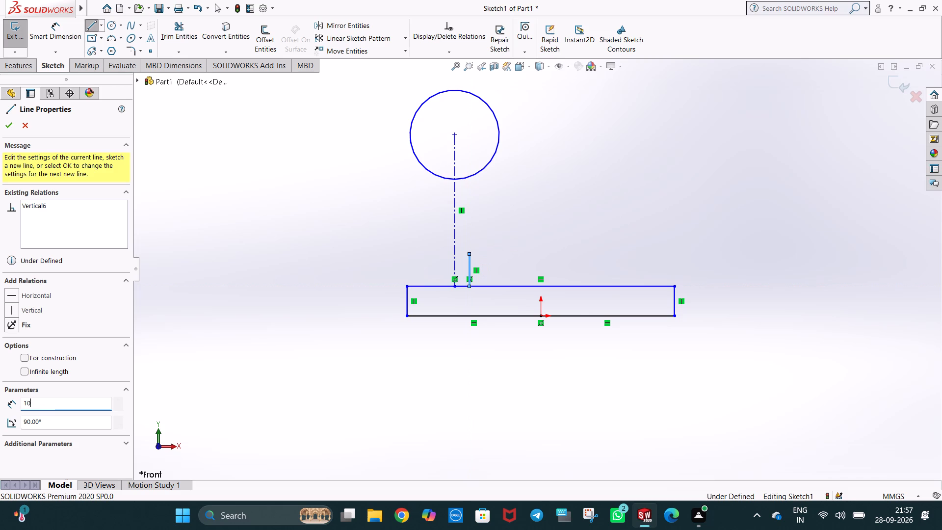
pyautogui.press('Return')
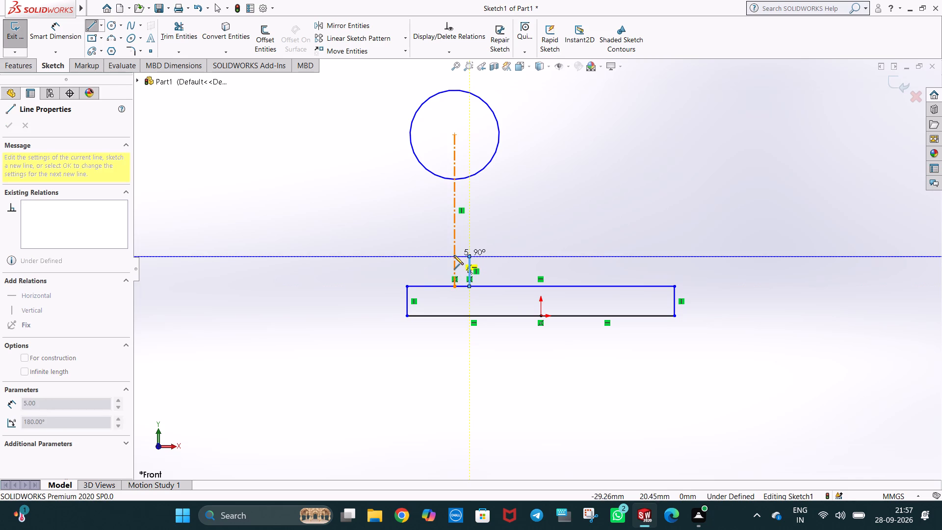
pyautogui.click(454, 255)
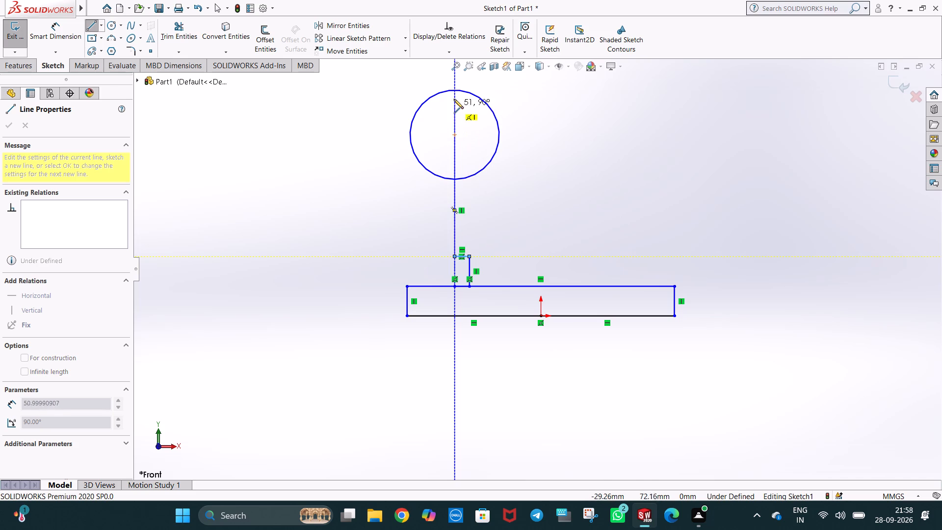
# Continue the line chain with a 62 mm vertical line running upward along the centerline through the circle's centre.
pyautogui.scroll(3, 449, 88)
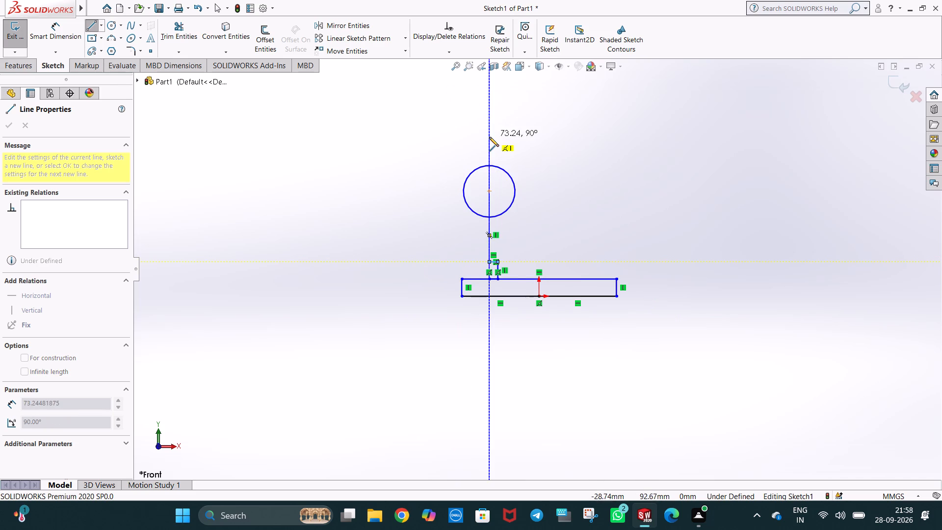
pyautogui.click(489, 137)
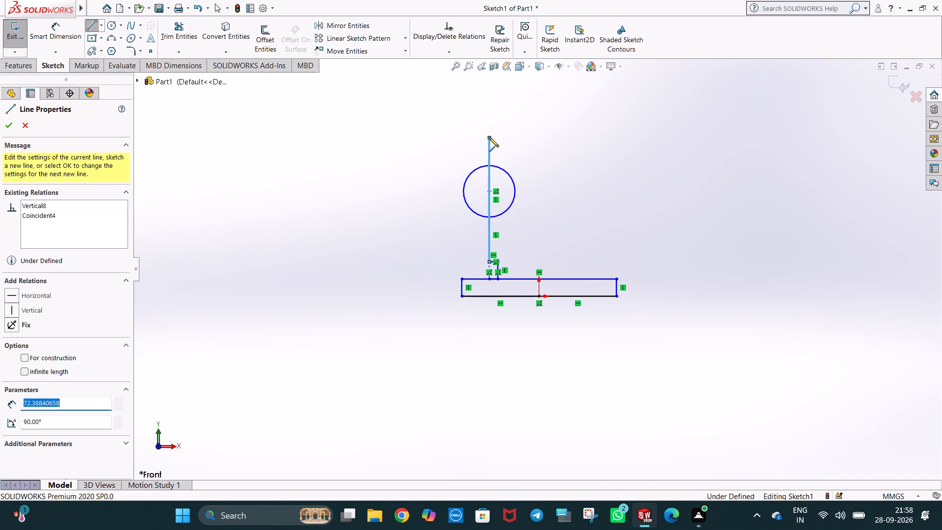
pyautogui.write('62')
pyautogui.press('Return')
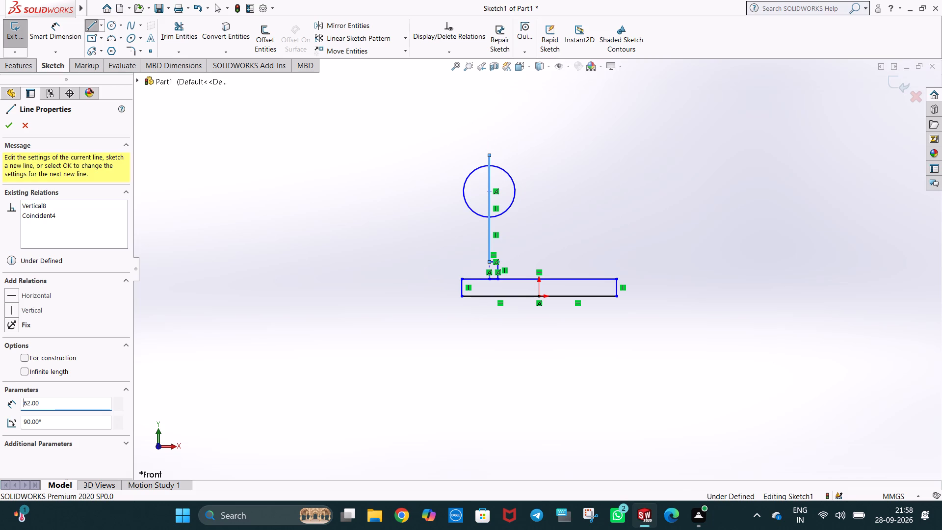
pyautogui.press('Escape')
pyautogui.scroll(-2, 541, 178)
pyautogui.scroll(-1, 458, 185)
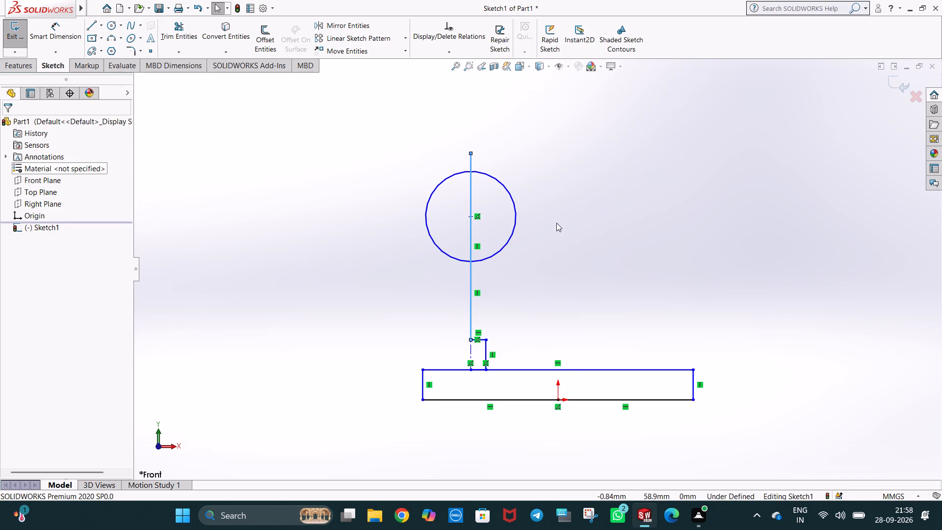
pyautogui.click(556, 223)
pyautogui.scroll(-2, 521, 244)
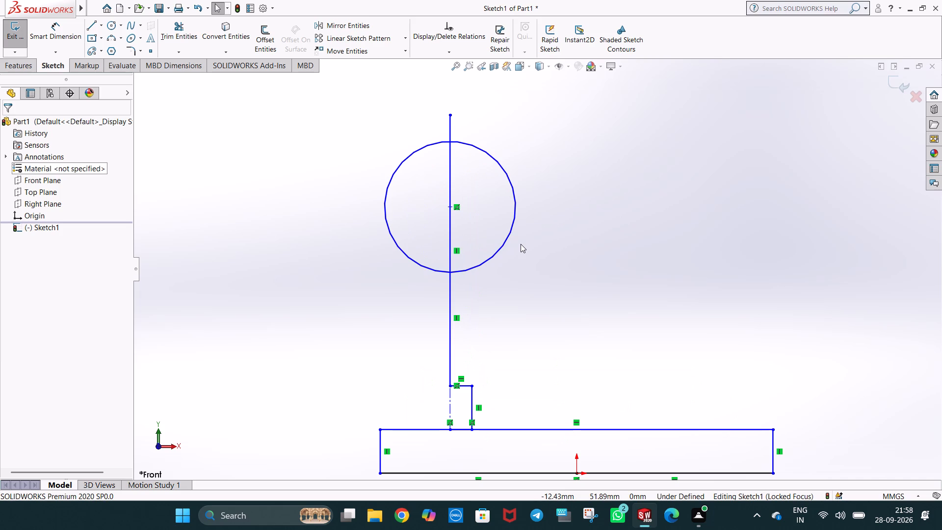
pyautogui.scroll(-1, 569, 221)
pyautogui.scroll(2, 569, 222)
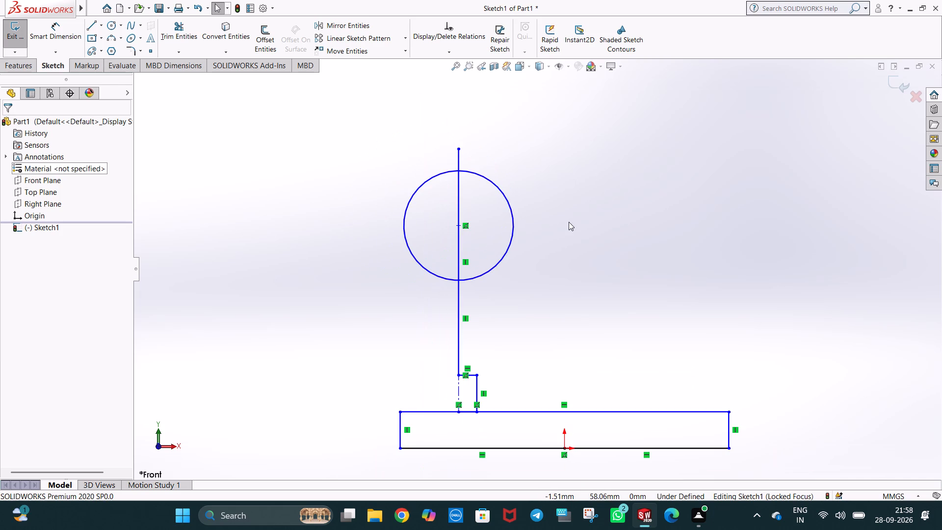
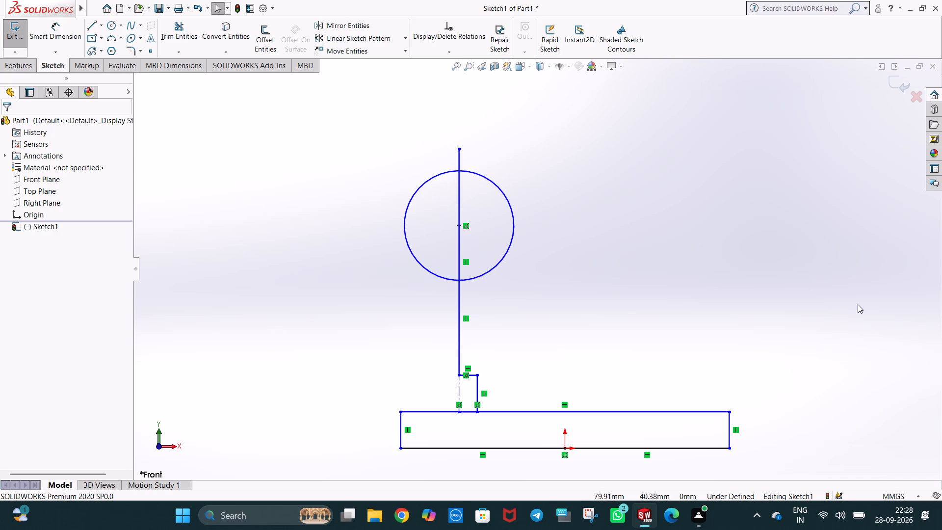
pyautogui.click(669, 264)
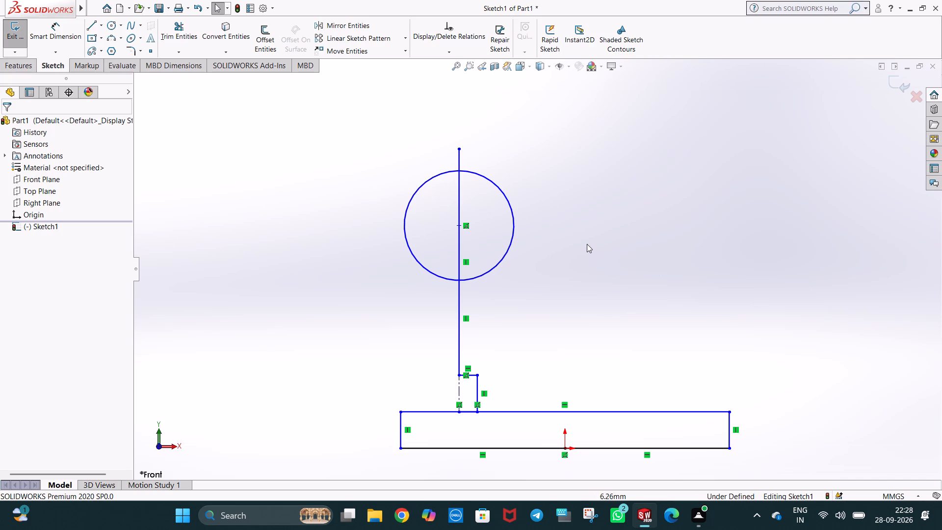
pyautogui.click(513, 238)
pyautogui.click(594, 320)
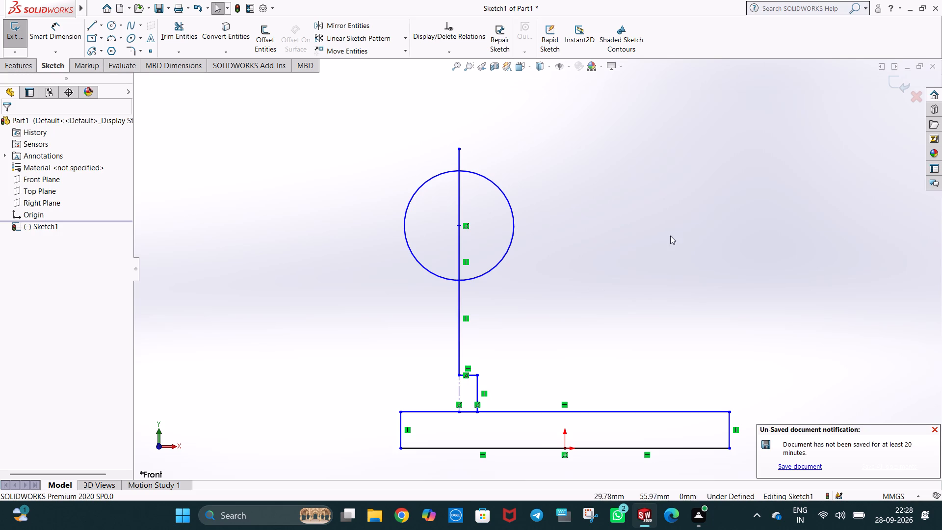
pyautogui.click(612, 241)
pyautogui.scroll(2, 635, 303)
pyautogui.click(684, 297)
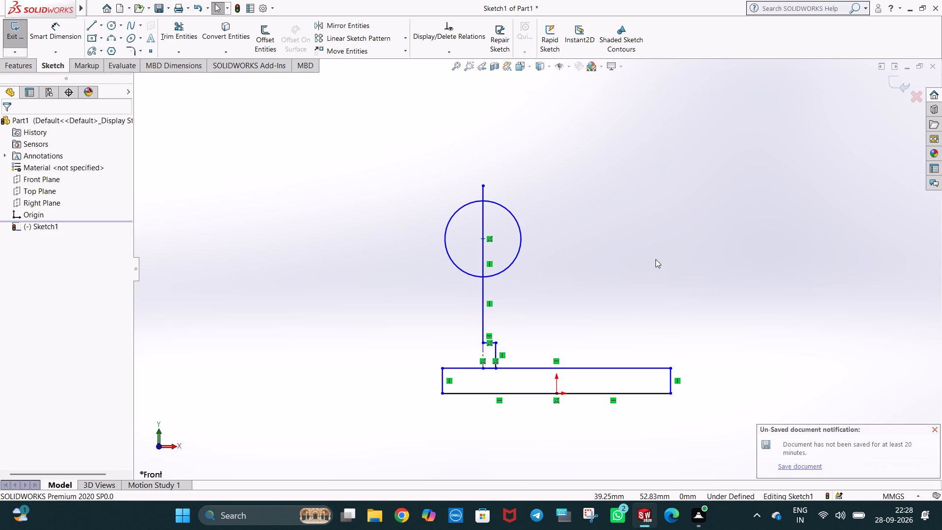
# Delete the 62 mm vertical line that runs up through the circle's centre.
pyautogui.click(484, 215)
pyautogui.press('Delete')
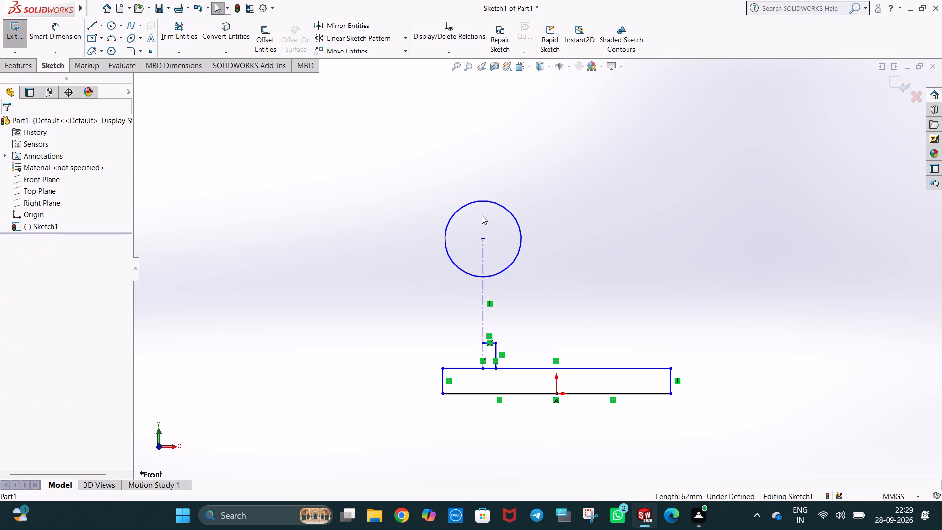
pyautogui.click(314, 170)
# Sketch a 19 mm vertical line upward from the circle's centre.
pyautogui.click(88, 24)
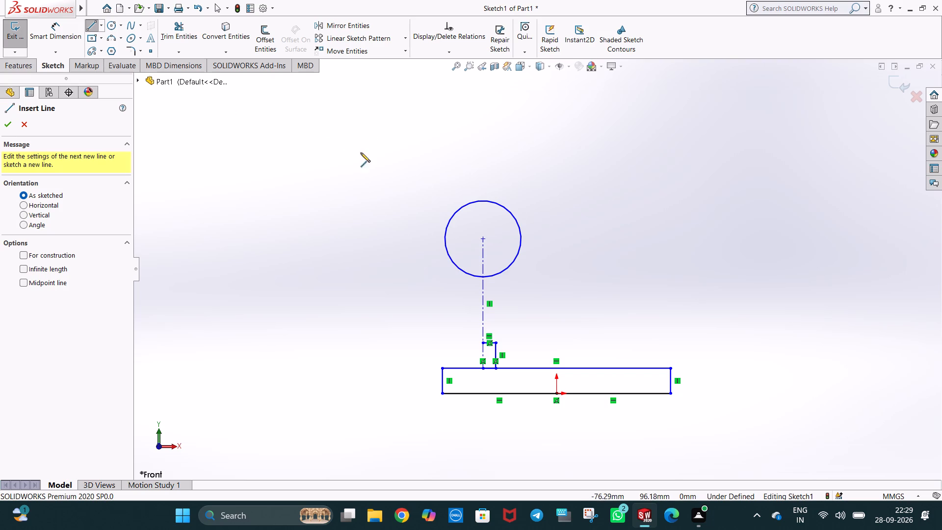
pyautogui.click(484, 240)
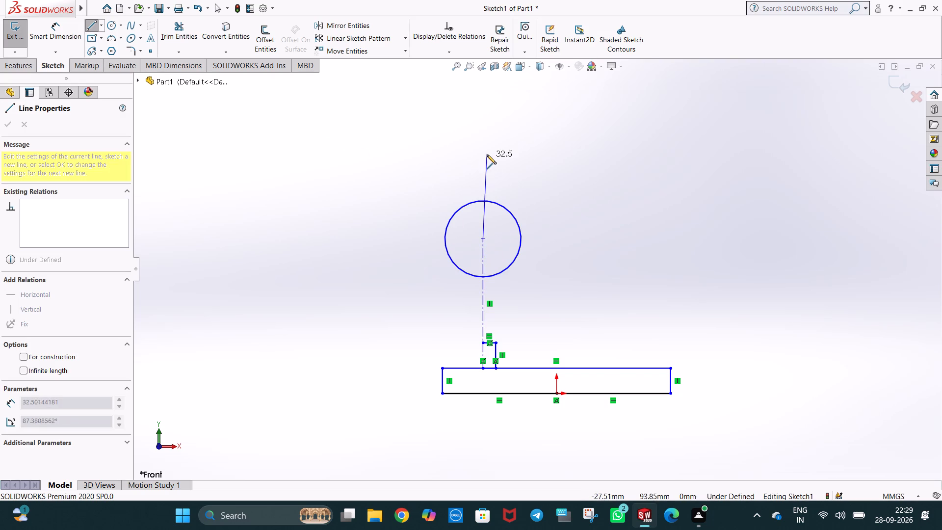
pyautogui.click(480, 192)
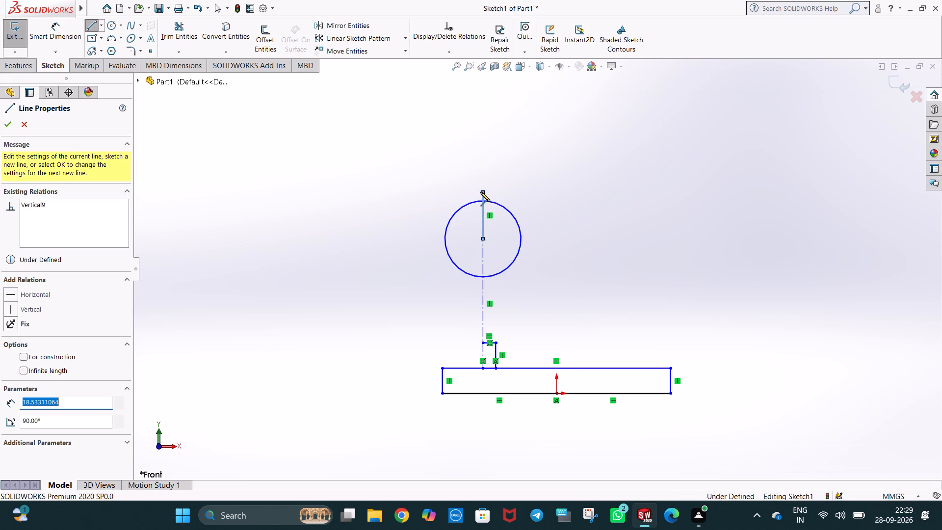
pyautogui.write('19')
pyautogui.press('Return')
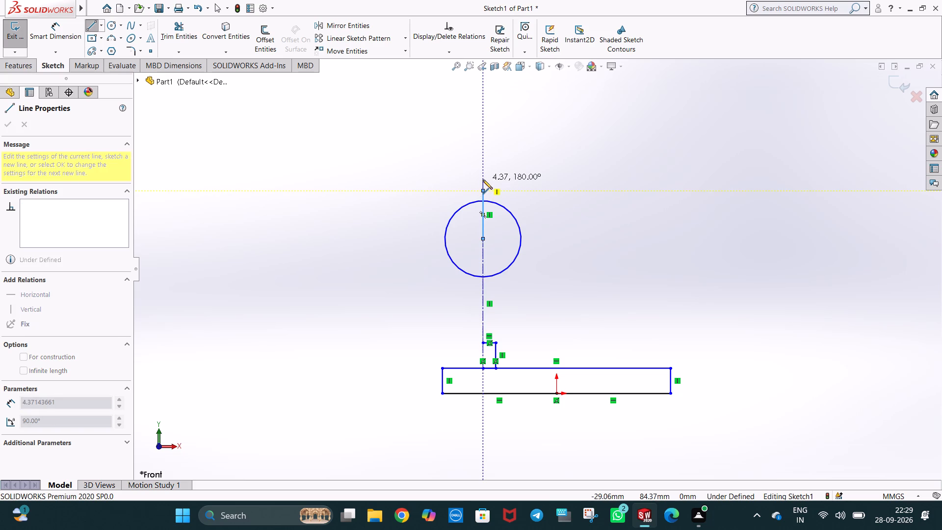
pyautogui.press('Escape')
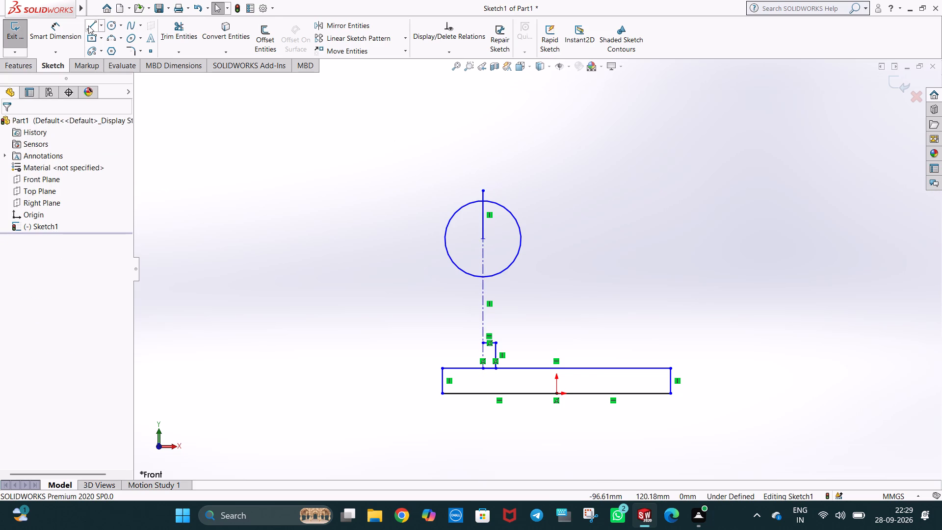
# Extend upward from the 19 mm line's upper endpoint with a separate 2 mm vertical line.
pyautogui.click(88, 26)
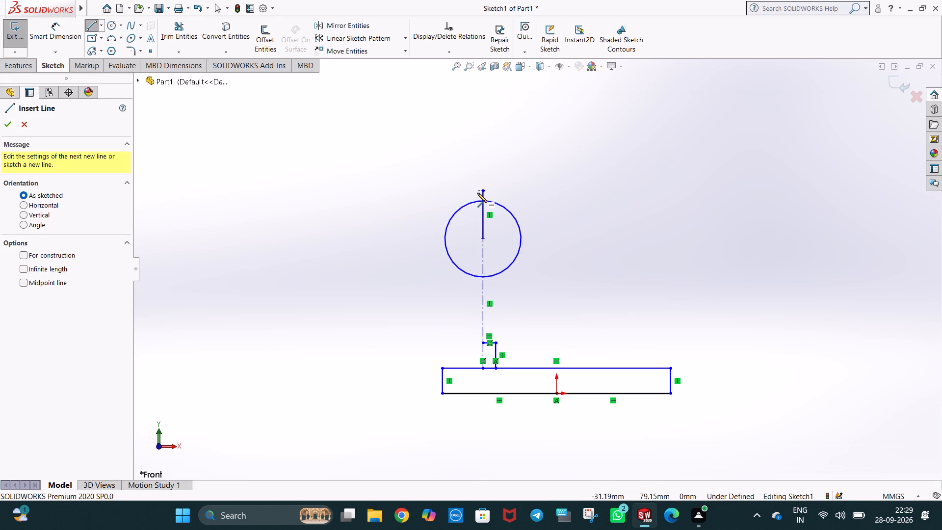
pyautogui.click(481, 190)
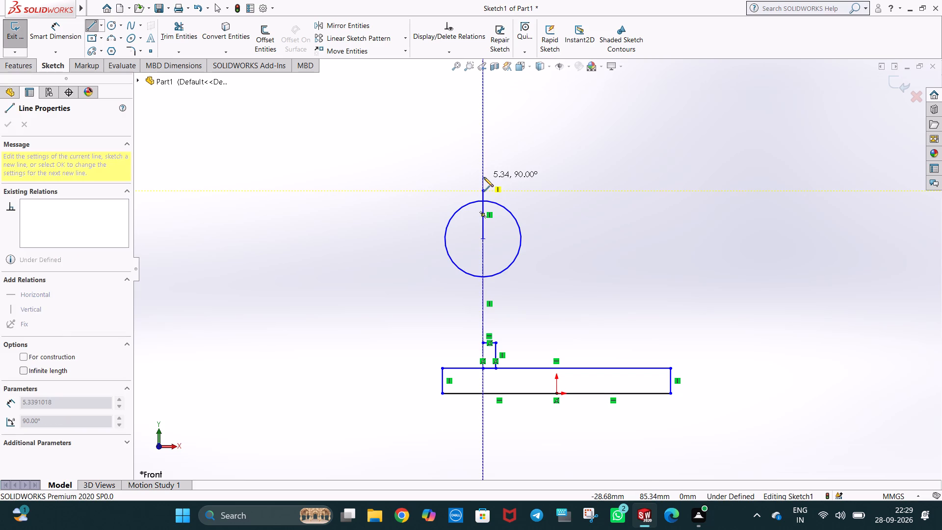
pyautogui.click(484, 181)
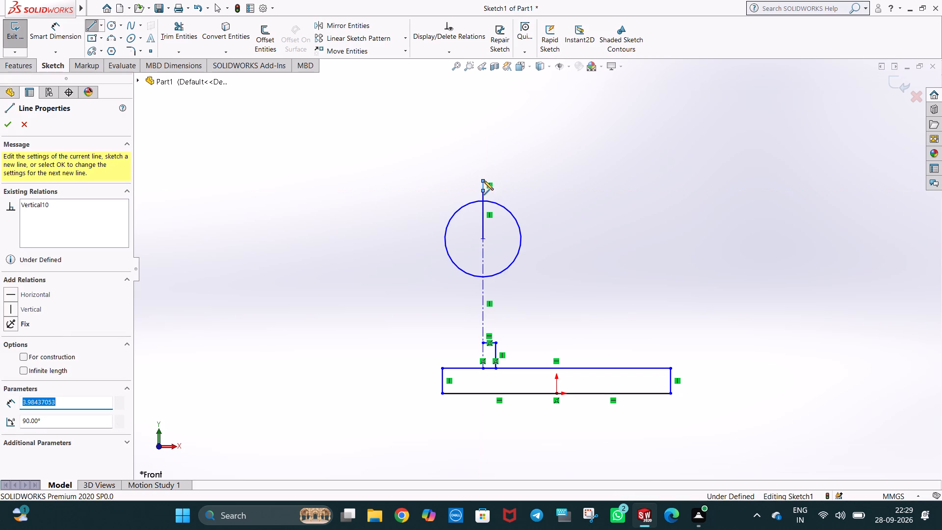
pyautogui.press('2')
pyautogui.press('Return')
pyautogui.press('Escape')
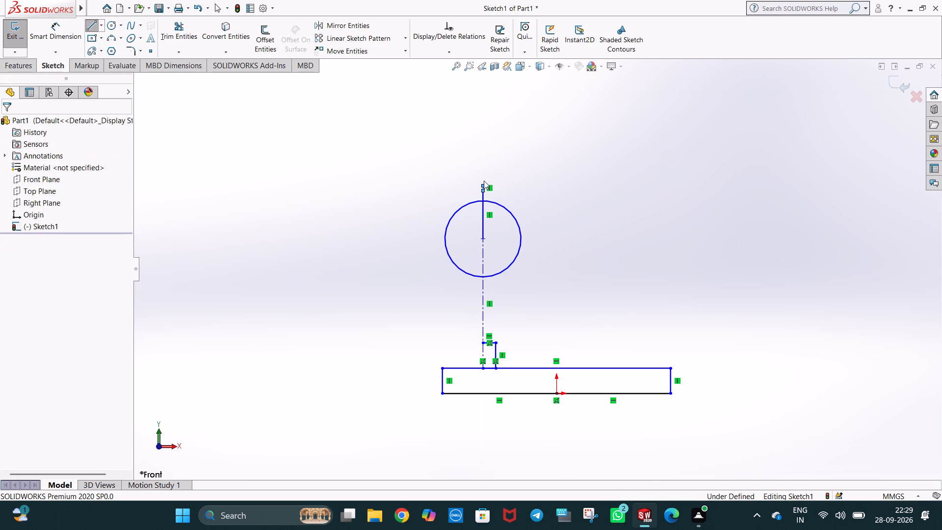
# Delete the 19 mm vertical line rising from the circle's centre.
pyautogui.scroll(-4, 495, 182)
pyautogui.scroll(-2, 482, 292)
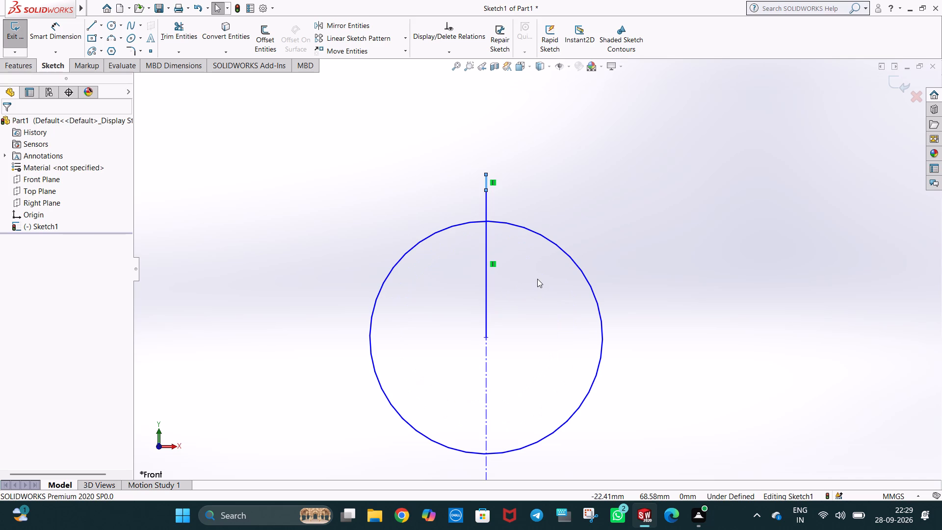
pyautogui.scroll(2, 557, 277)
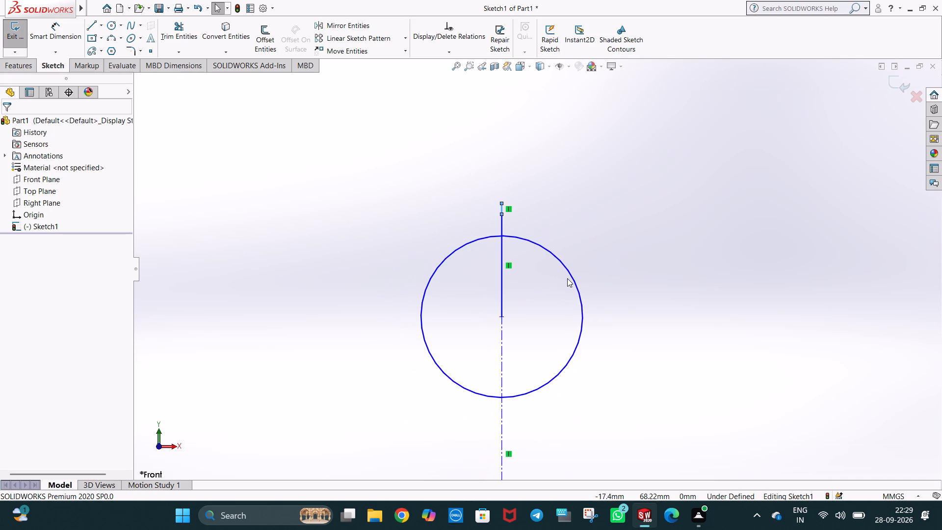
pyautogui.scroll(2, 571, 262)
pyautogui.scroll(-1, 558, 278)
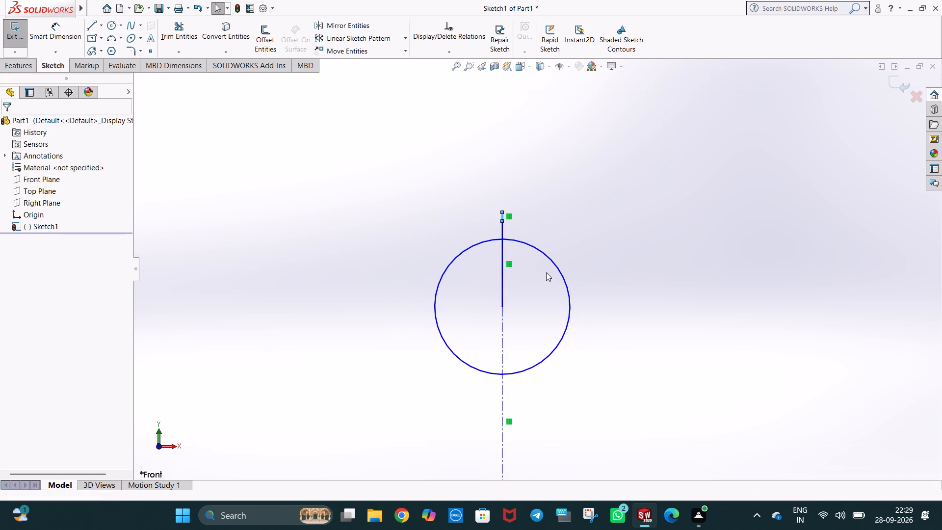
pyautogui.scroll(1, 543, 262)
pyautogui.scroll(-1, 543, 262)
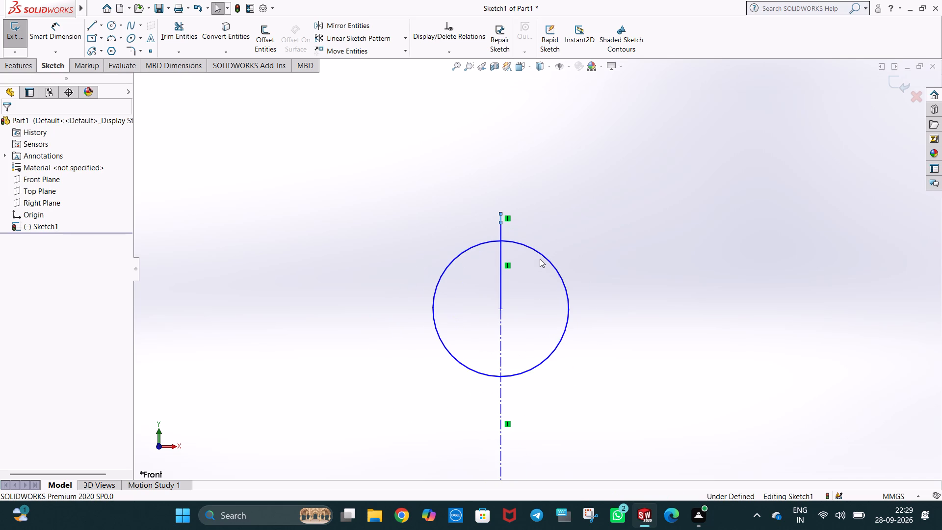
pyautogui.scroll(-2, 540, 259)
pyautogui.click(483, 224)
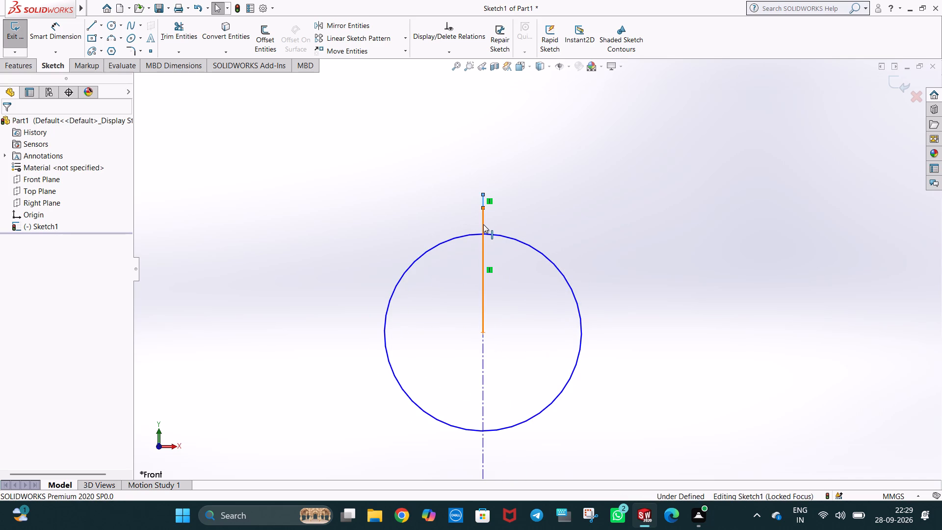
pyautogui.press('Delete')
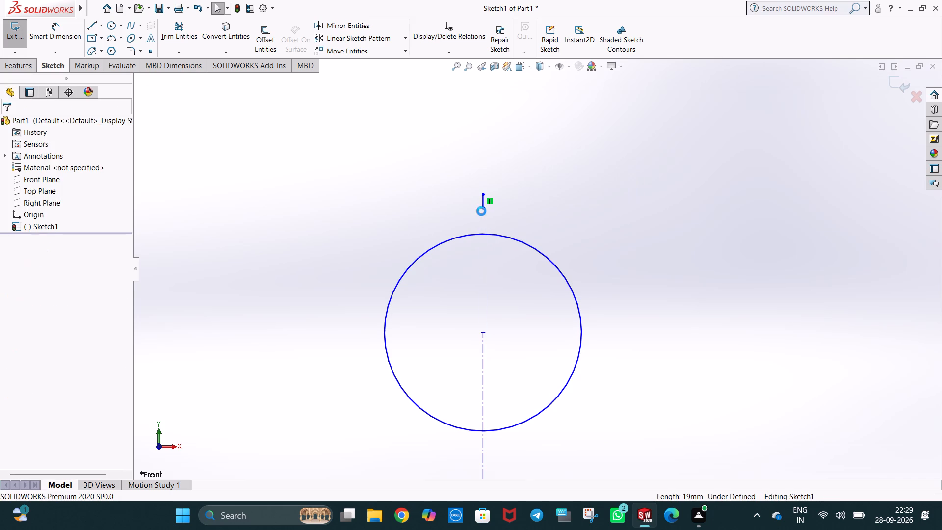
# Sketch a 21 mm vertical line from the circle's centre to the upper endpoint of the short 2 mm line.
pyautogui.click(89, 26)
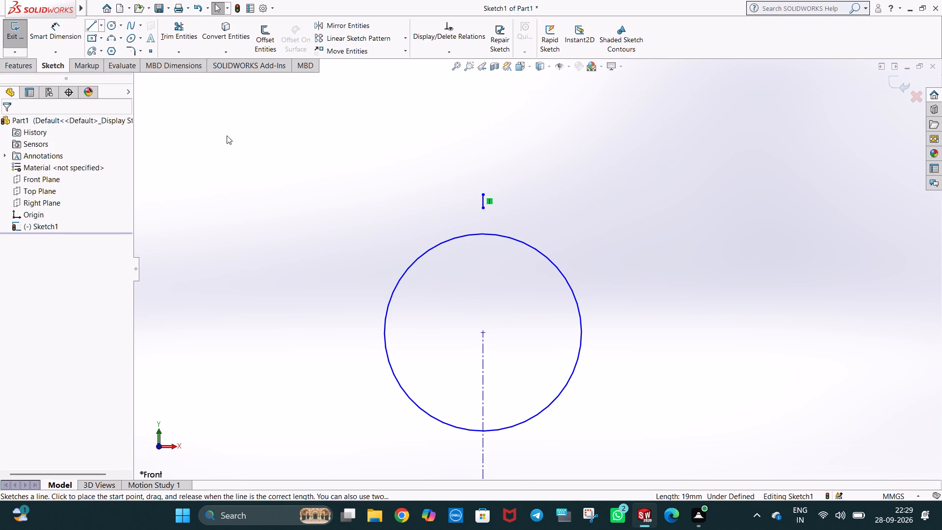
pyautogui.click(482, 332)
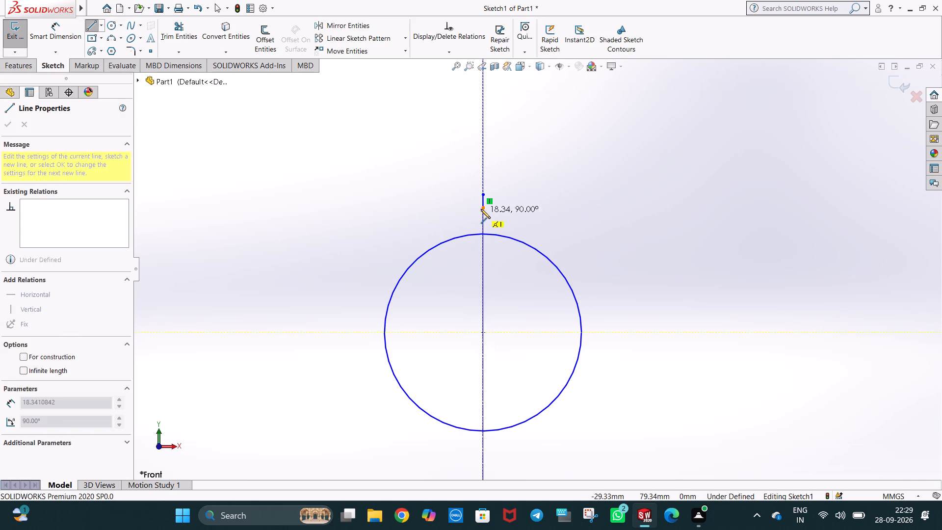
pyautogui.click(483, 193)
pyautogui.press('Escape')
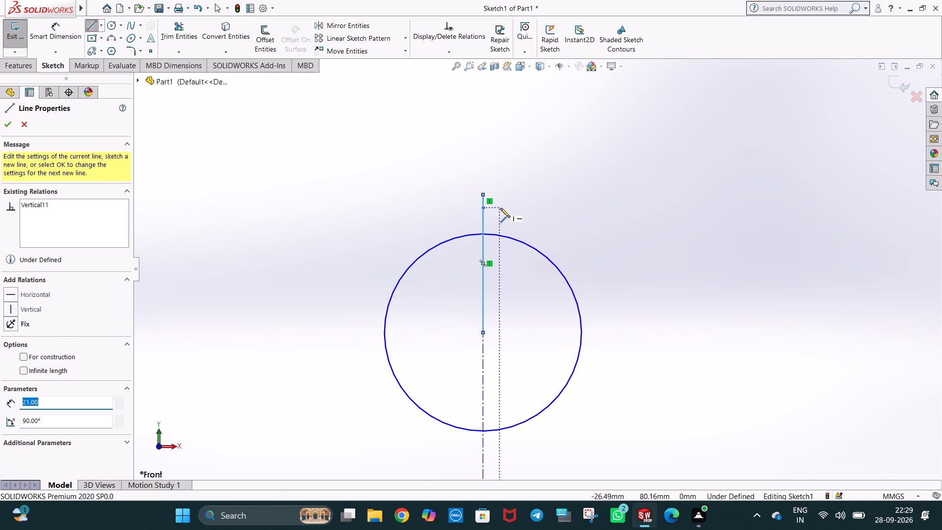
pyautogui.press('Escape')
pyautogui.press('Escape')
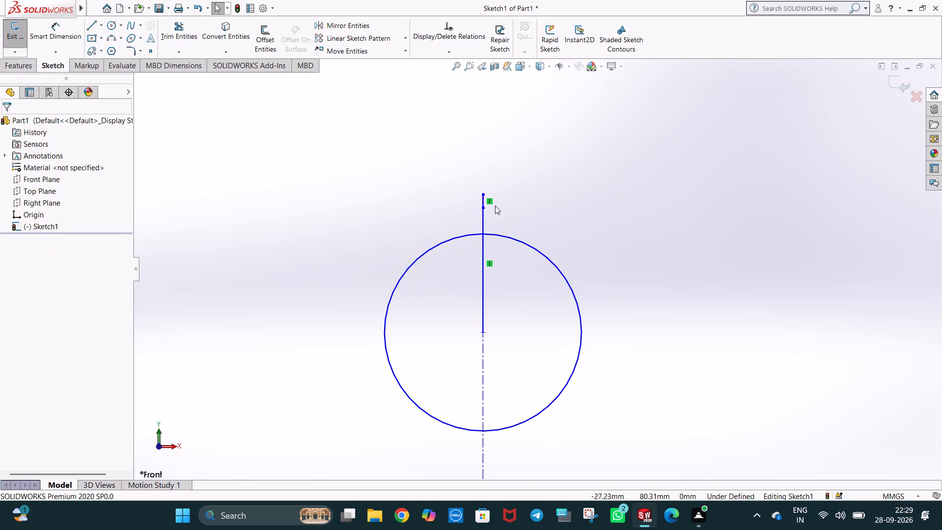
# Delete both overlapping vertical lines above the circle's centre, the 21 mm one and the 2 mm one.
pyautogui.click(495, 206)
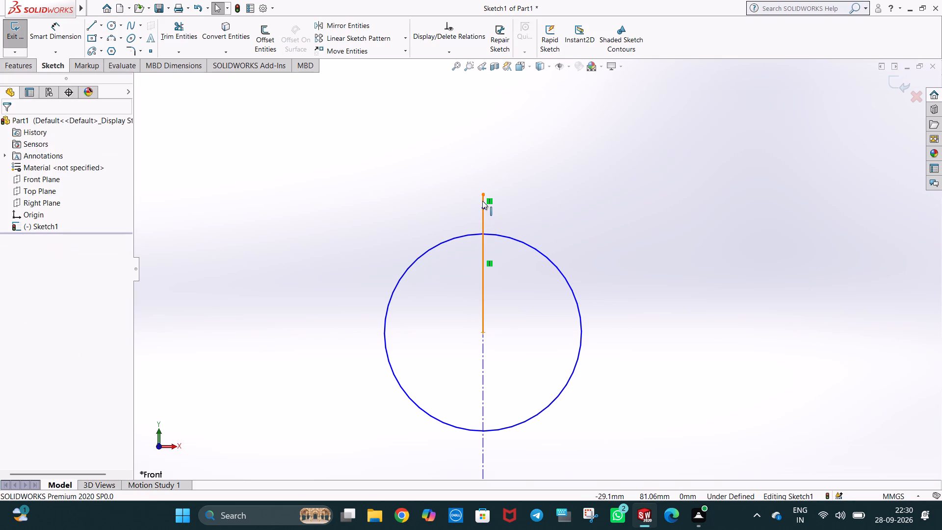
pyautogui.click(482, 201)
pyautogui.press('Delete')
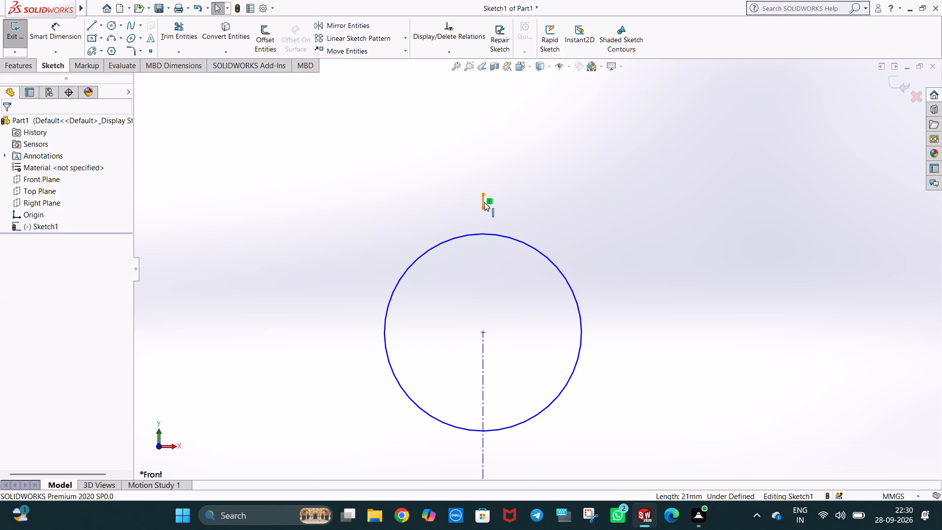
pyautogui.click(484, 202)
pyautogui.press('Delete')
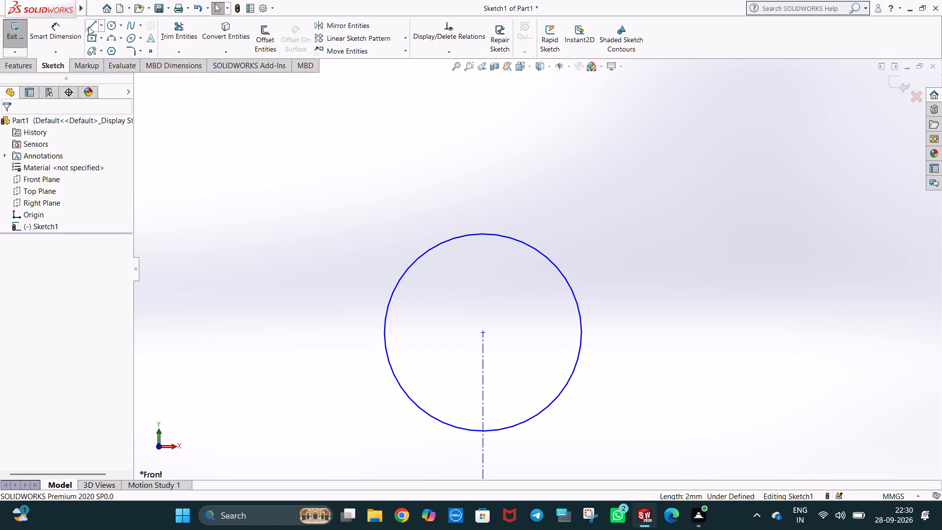
# Sketch a vertical line upward from the circle's centre past its top edge and set its length to 21 mm.
pyautogui.click(88, 26)
pyautogui.click(481, 331)
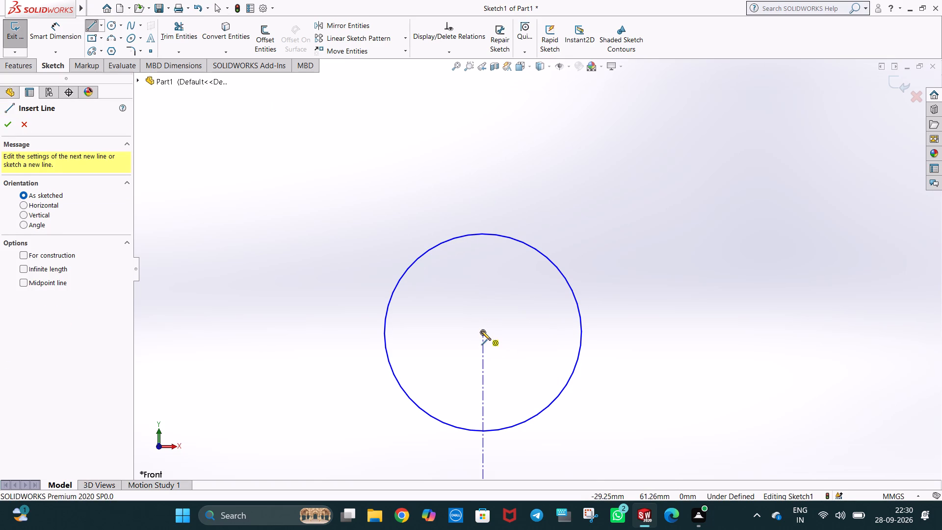
pyautogui.click(483, 199)
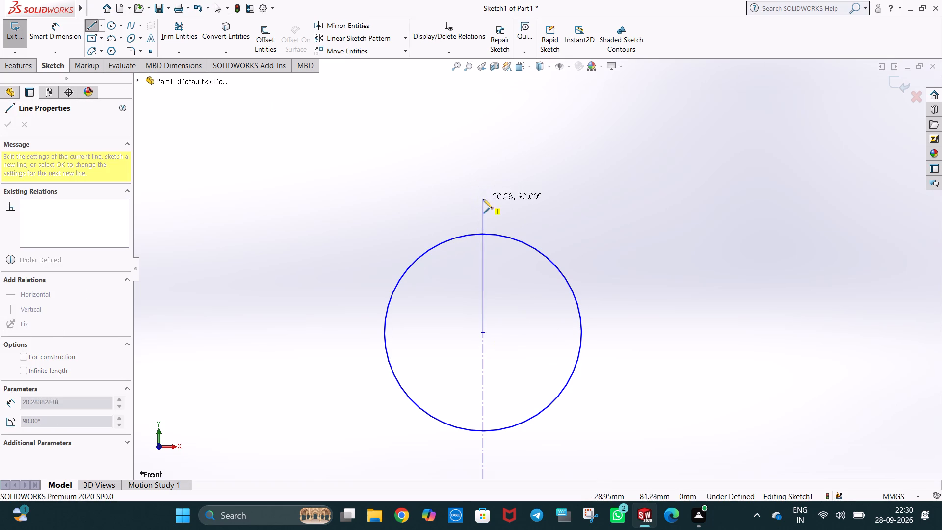
pyautogui.press('Escape')
pyautogui.click(503, 205)
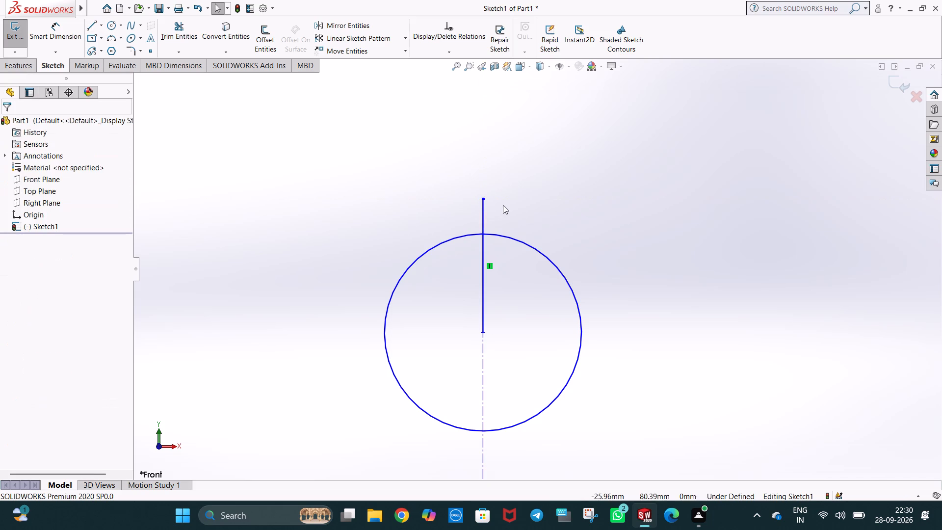
pyautogui.click(482, 217)
pyautogui.write('21')
pyautogui.press('Return')
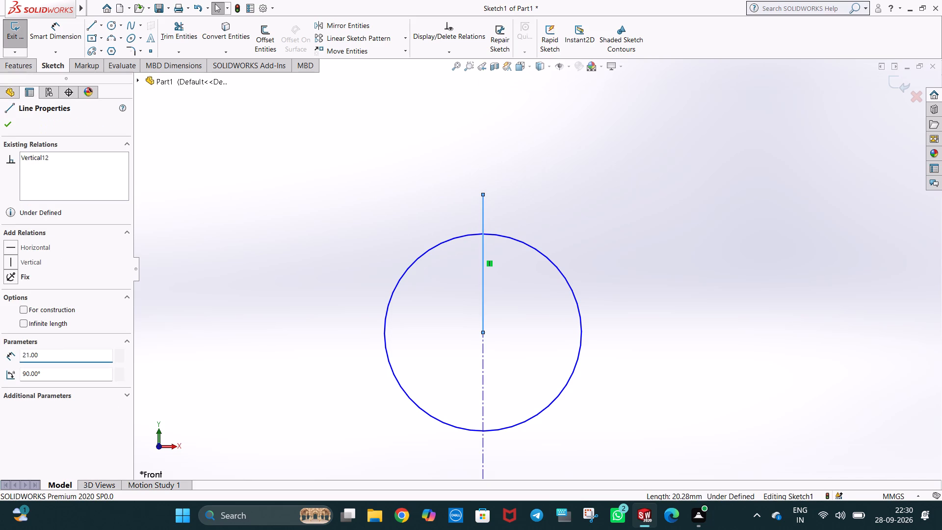
pyautogui.press('Escape')
pyautogui.click(556, 217)
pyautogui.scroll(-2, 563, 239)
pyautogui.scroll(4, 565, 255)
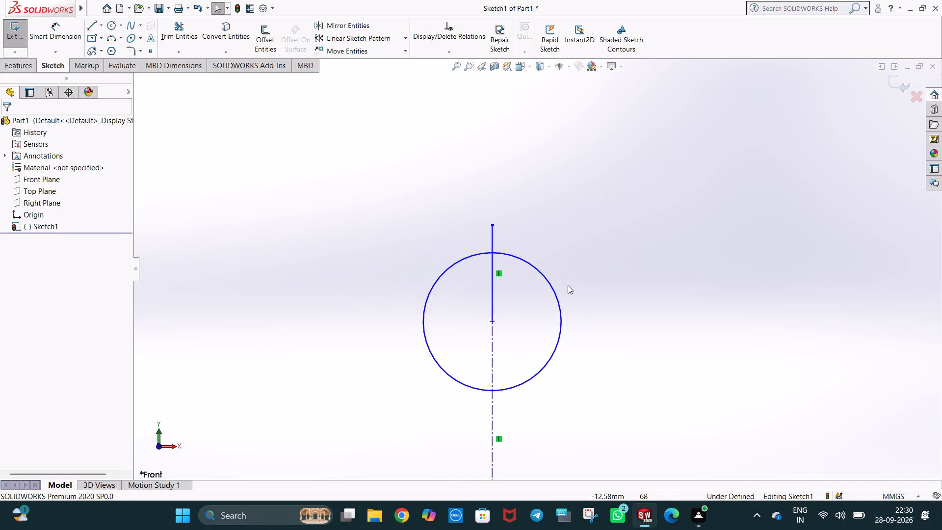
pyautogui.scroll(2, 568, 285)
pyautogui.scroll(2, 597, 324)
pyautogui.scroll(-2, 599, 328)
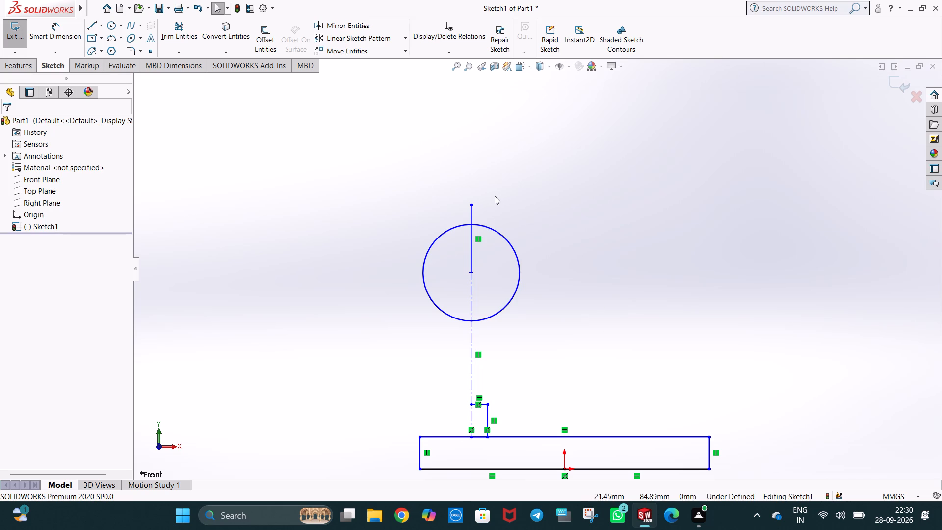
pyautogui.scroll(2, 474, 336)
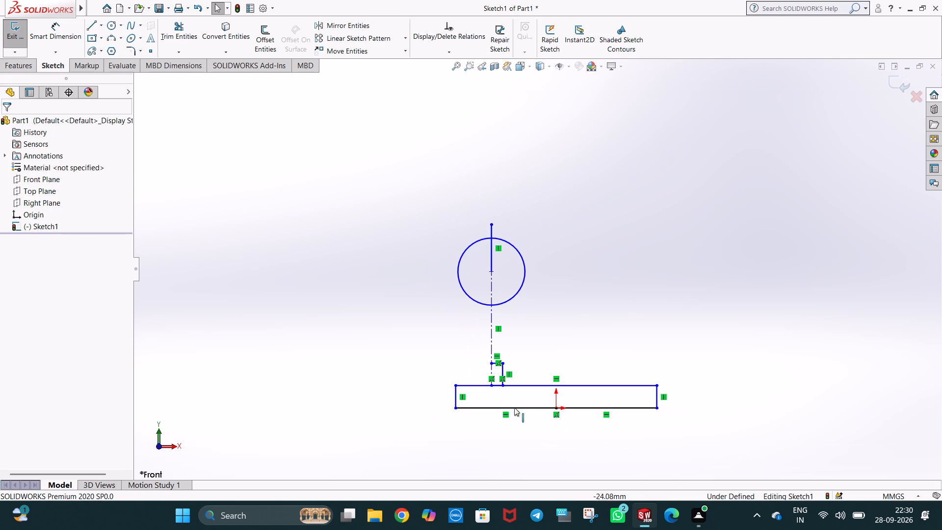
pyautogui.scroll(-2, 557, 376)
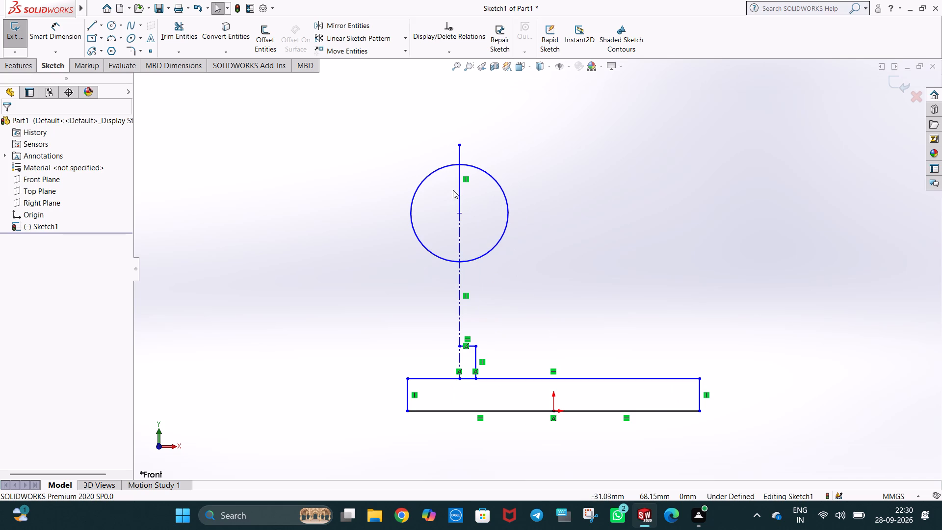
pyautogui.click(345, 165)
# Sketch a short horizontal line rightward from the top endpoint of the 21 mm vertical line and set its length to 2 mm.
pyautogui.click(90, 24)
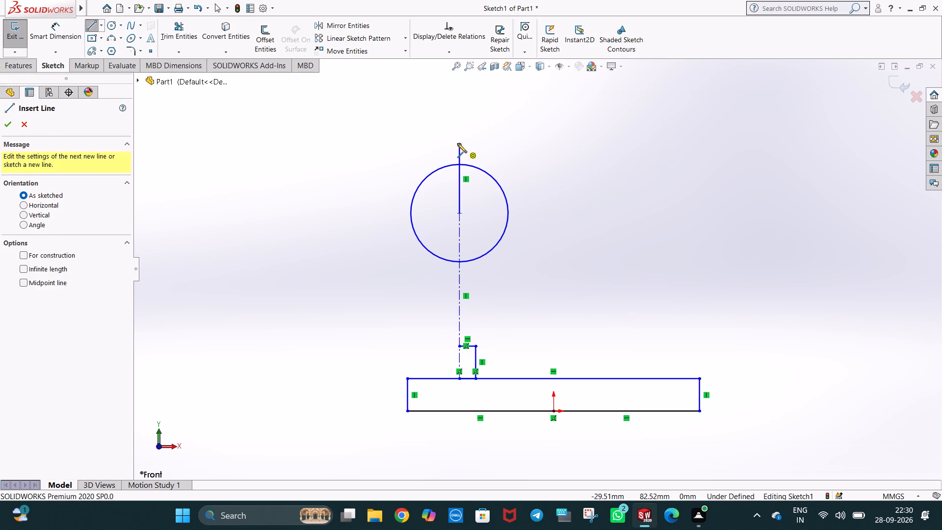
pyautogui.click(457, 143)
pyautogui.click(466, 144)
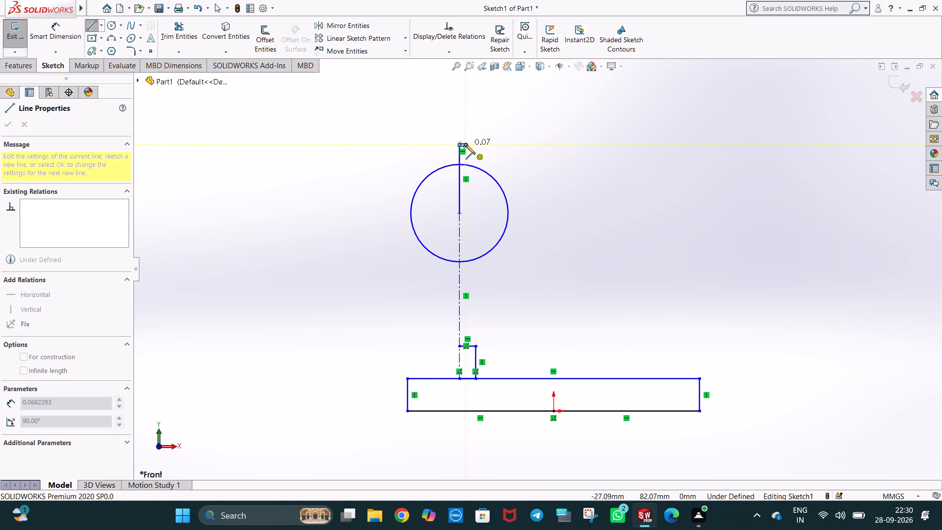
pyautogui.press('Escape')
pyautogui.scroll(-3, 517, 162)
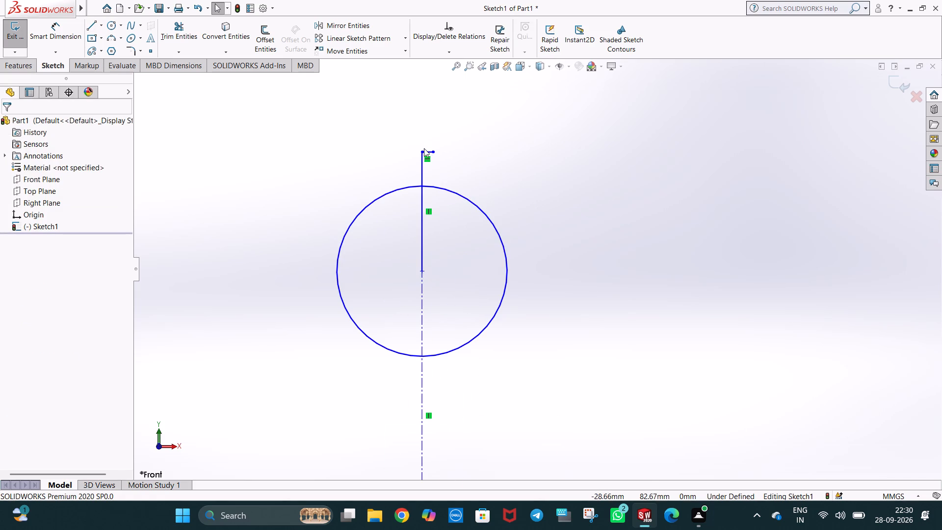
pyautogui.click(429, 152)
pyautogui.press('2')
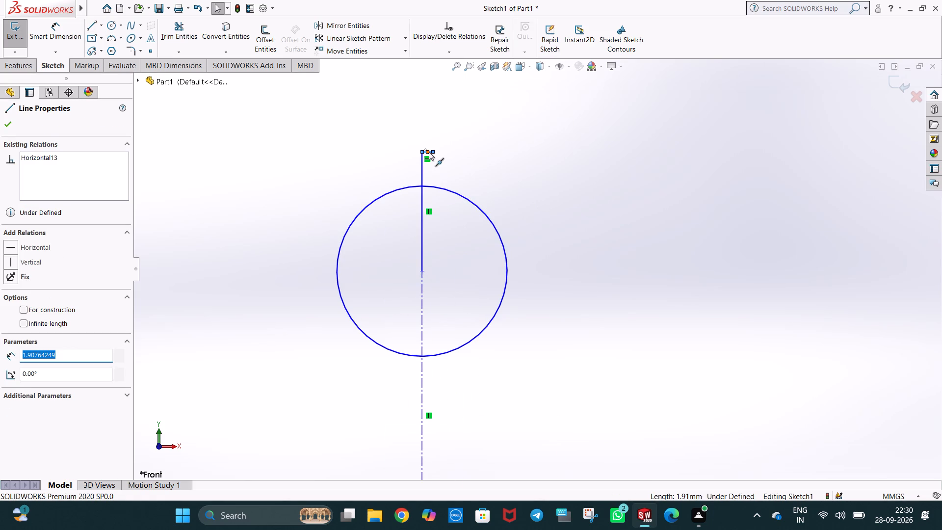
pyautogui.press('Return')
pyautogui.click(461, 165)
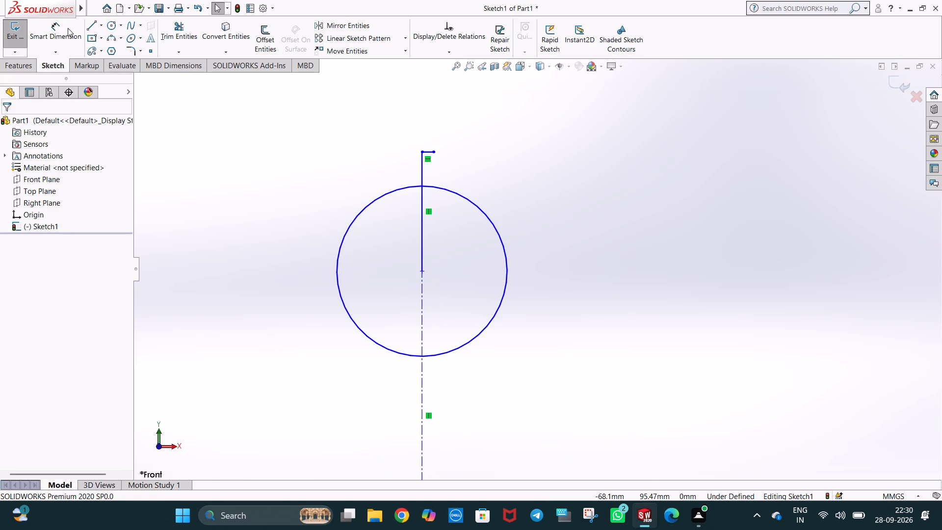
# Sketch a 42 mm vertical line down from the 2 mm line's free end and a 2 mm horizontal line back to the centreline.
pyautogui.click(96, 26)
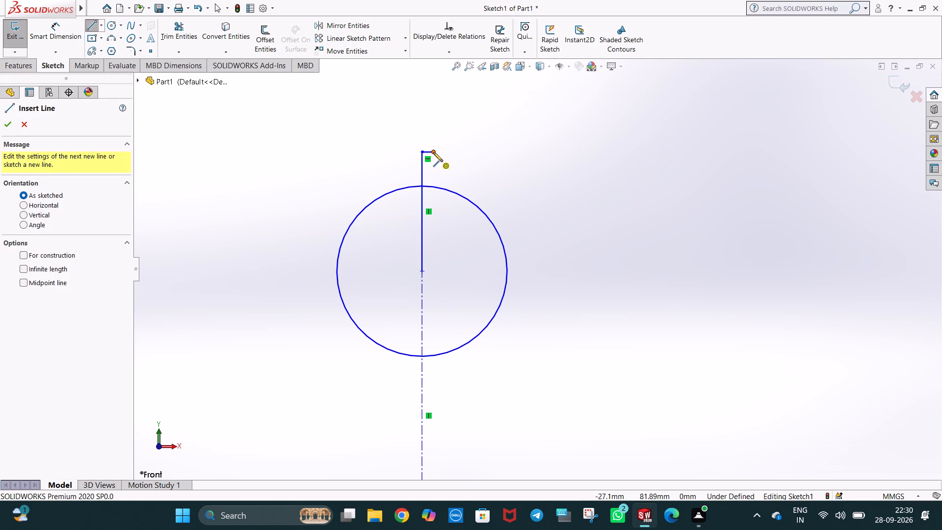
pyautogui.click(433, 152)
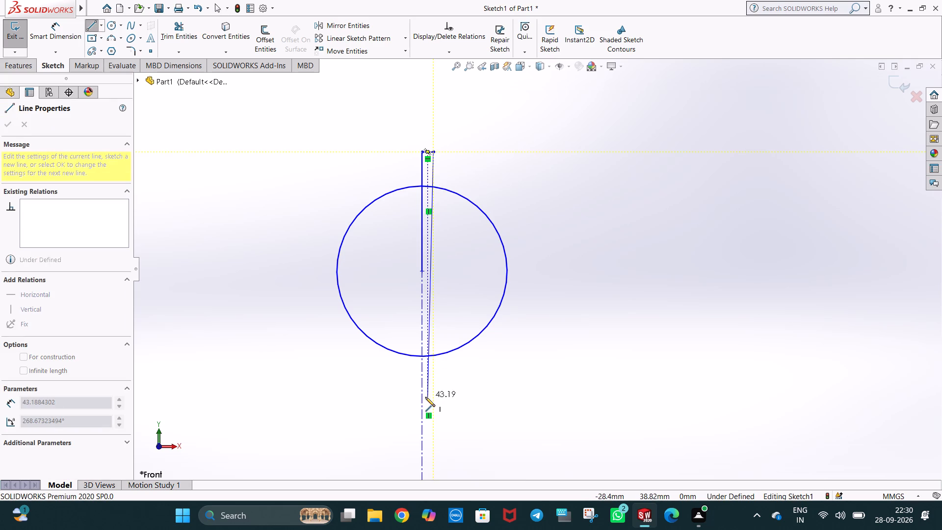
pyautogui.scroll(3, 429, 397)
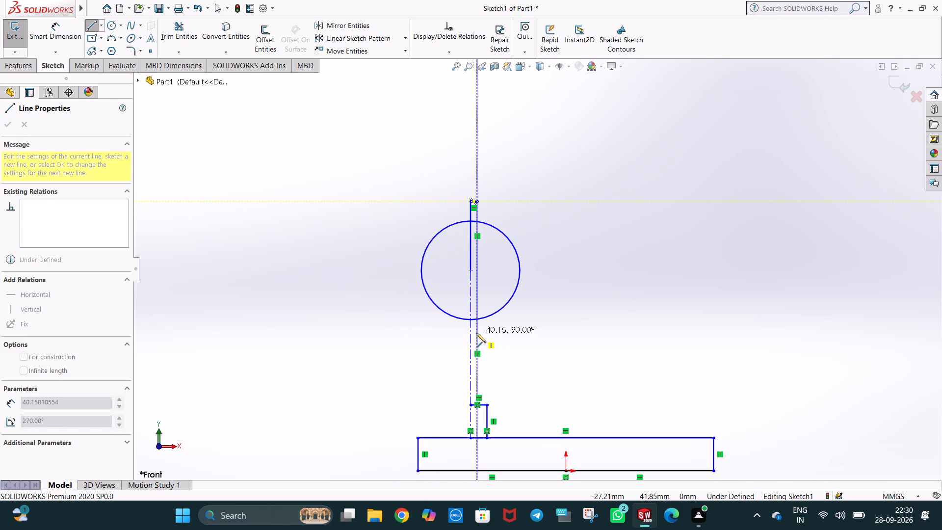
pyautogui.click(476, 337)
pyautogui.write('42')
pyautogui.press('Return')
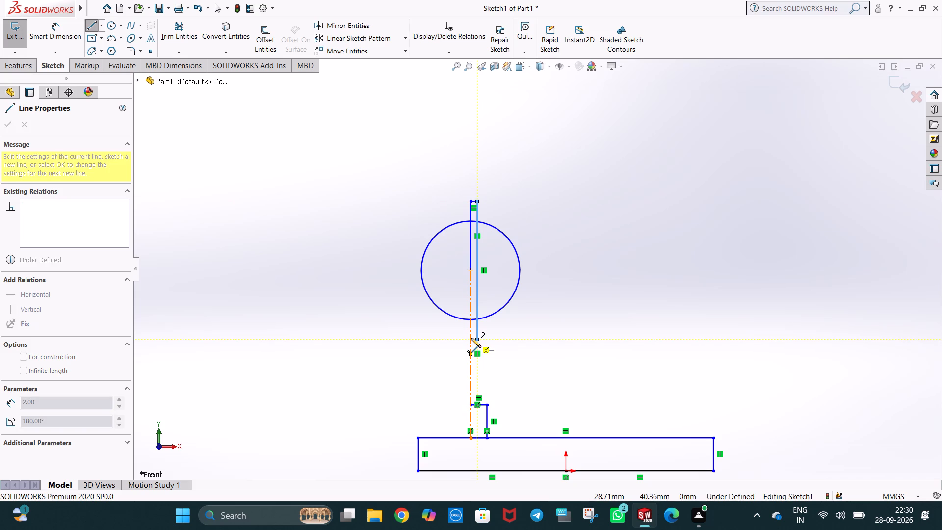
pyautogui.click(470, 339)
pyautogui.press('Escape')
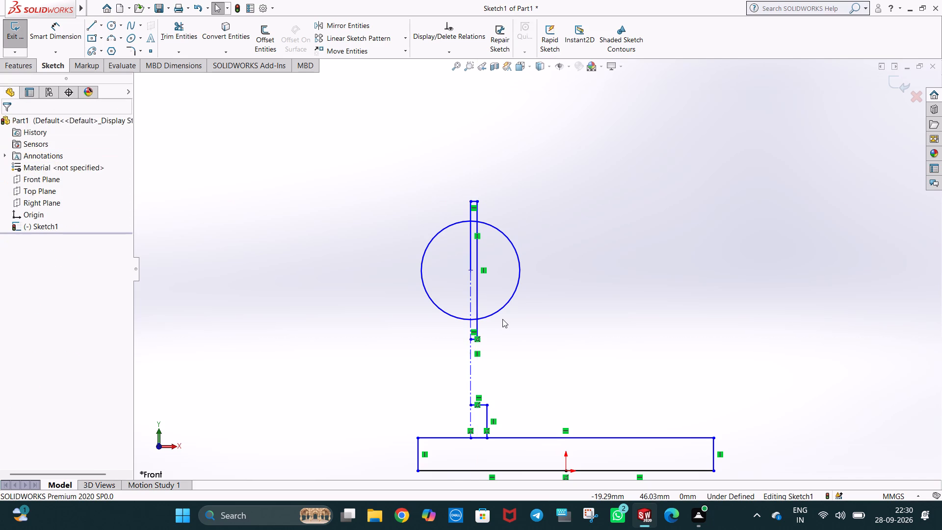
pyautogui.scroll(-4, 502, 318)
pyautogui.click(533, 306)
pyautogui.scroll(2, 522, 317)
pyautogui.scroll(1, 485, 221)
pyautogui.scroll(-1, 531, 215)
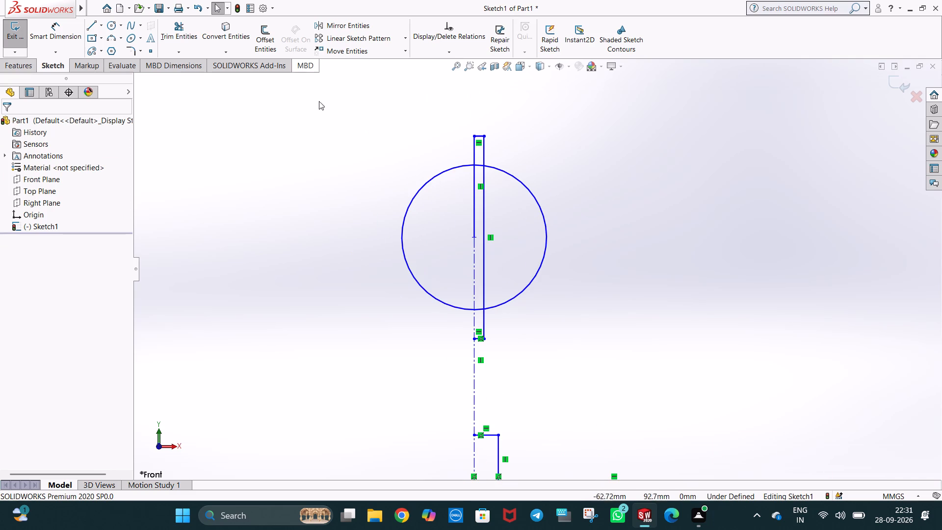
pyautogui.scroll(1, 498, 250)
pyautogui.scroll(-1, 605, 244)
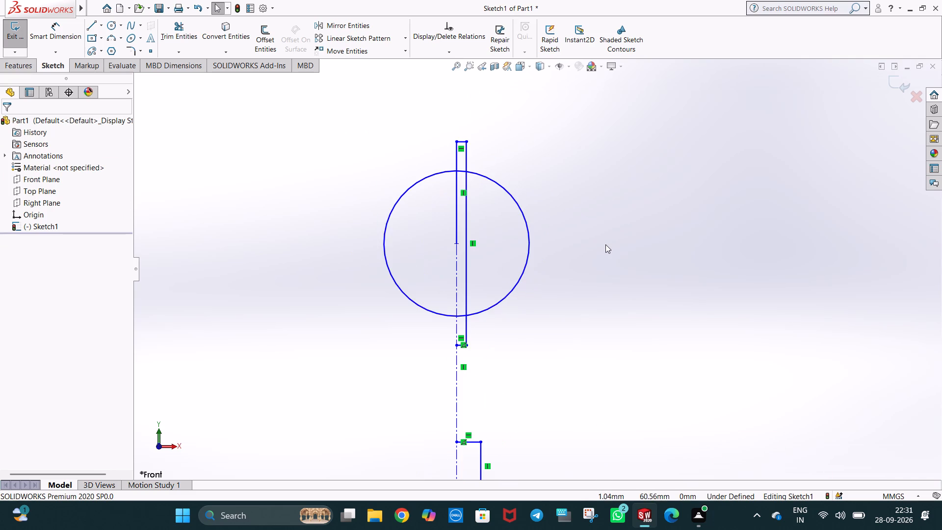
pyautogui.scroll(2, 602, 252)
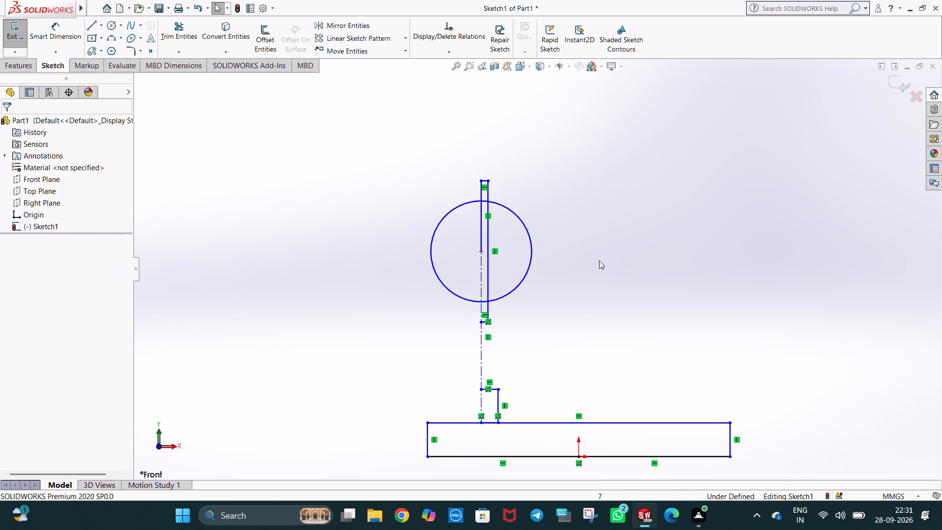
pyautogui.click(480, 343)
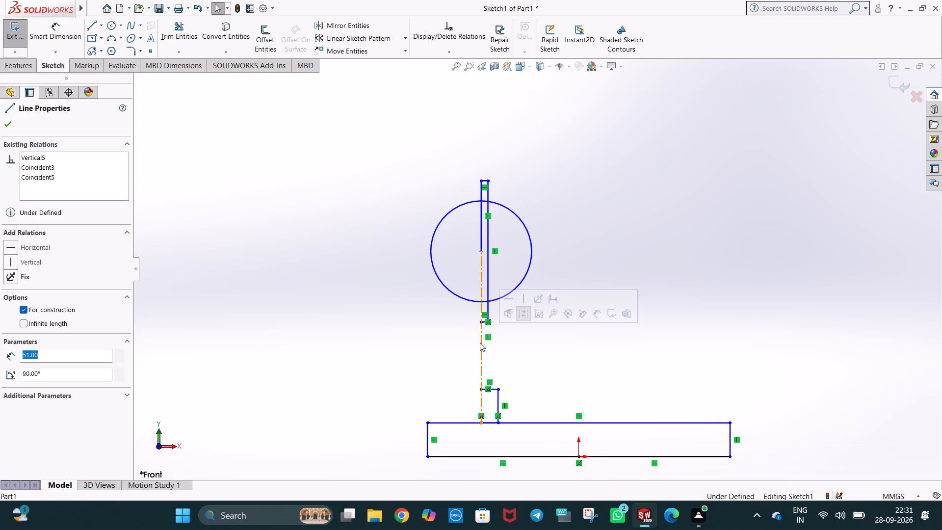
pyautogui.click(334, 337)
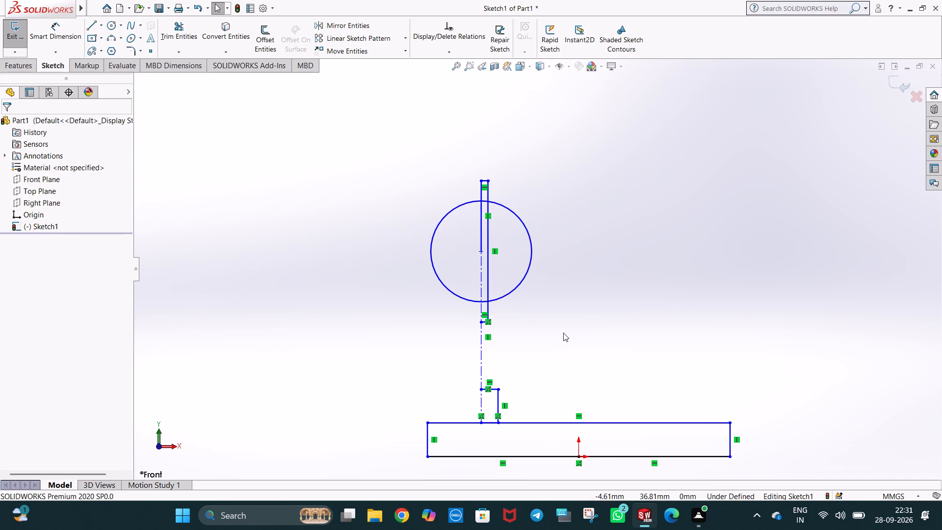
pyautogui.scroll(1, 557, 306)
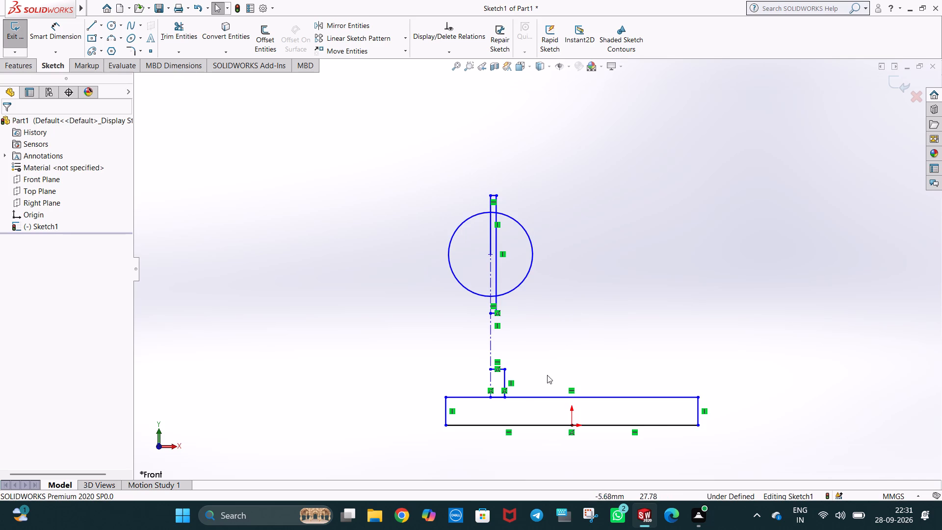
# Check the vertical distance between the centreline endpoints of the two lower short horizontal lines with a trial Smart Dimension.
pyautogui.scroll(-2, 532, 403)
pyautogui.click(72, 42)
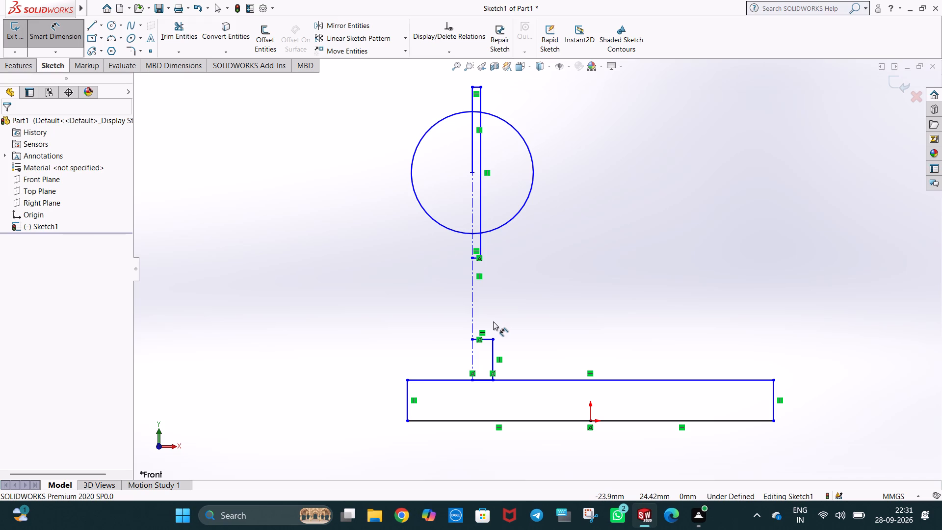
pyautogui.click(471, 338)
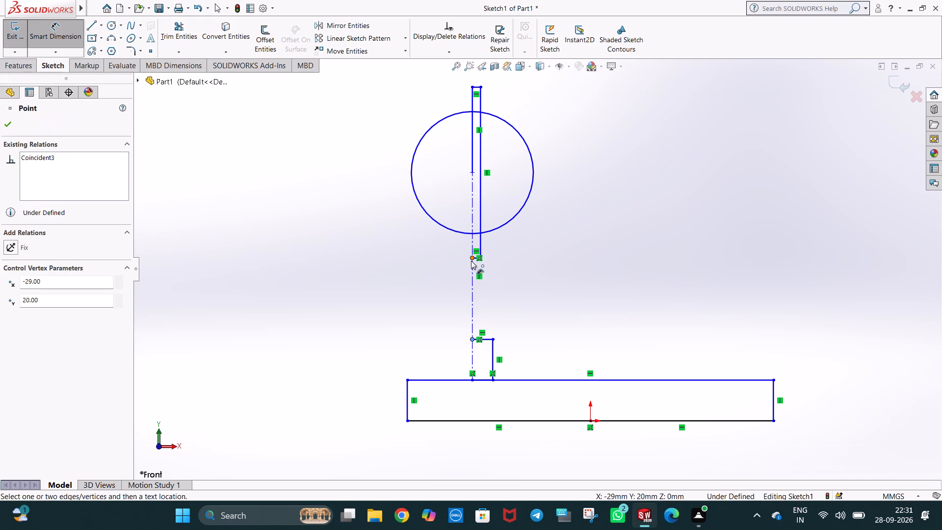
pyautogui.click(472, 258)
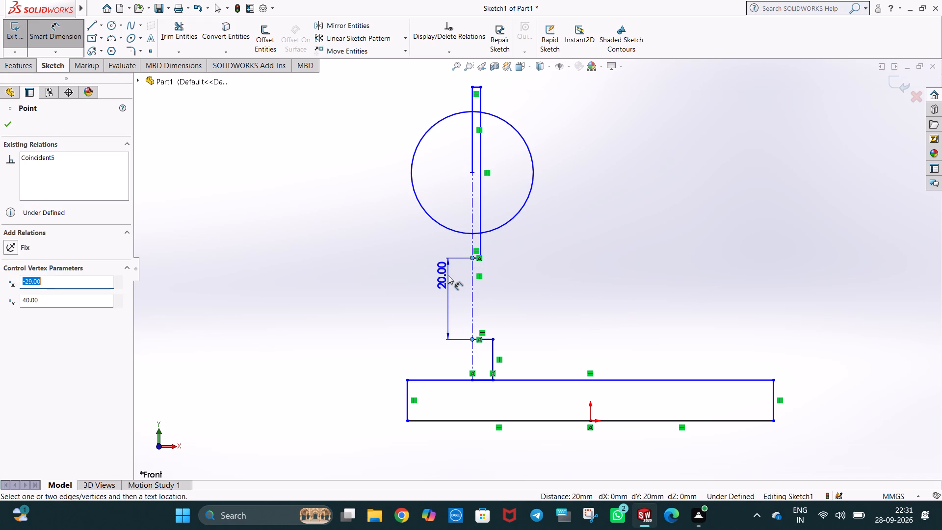
pyautogui.press('Escape')
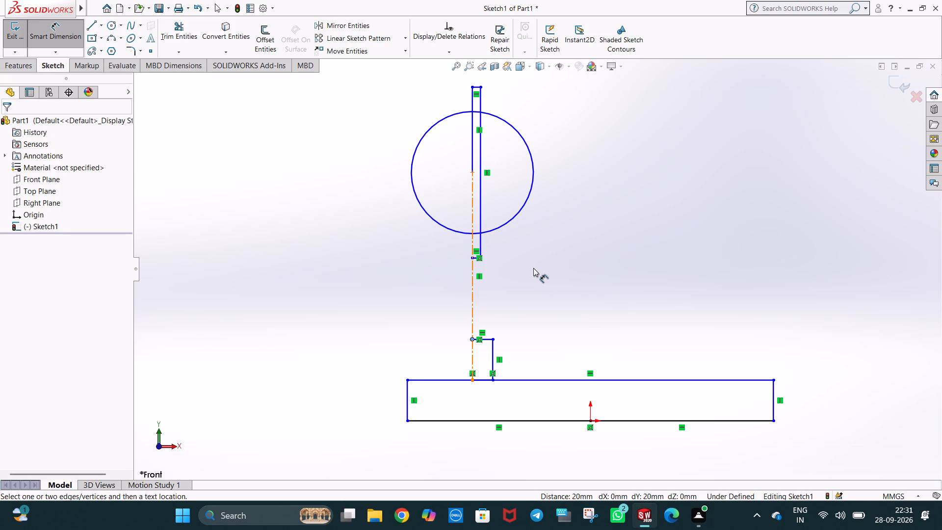
pyautogui.click(533, 268)
pyautogui.scroll(1, 531, 258)
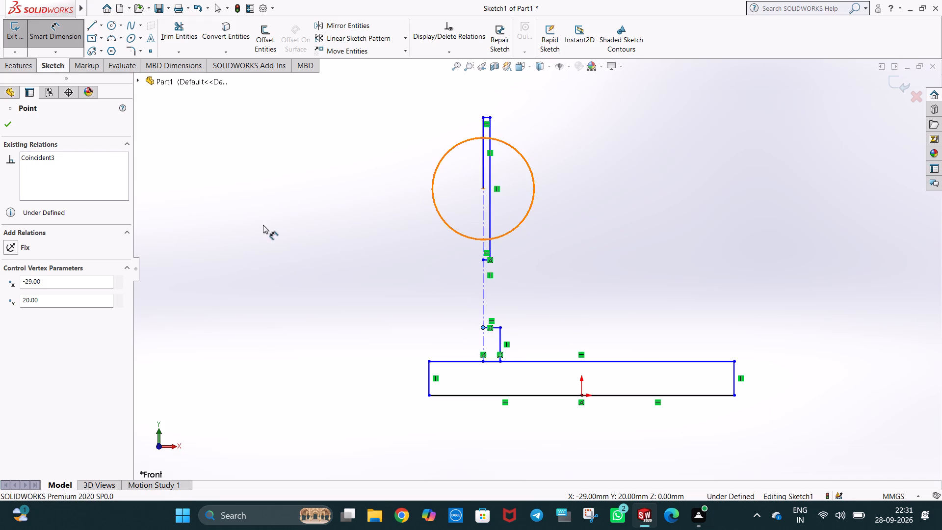
pyautogui.press('Escape')
pyautogui.press('Escape')
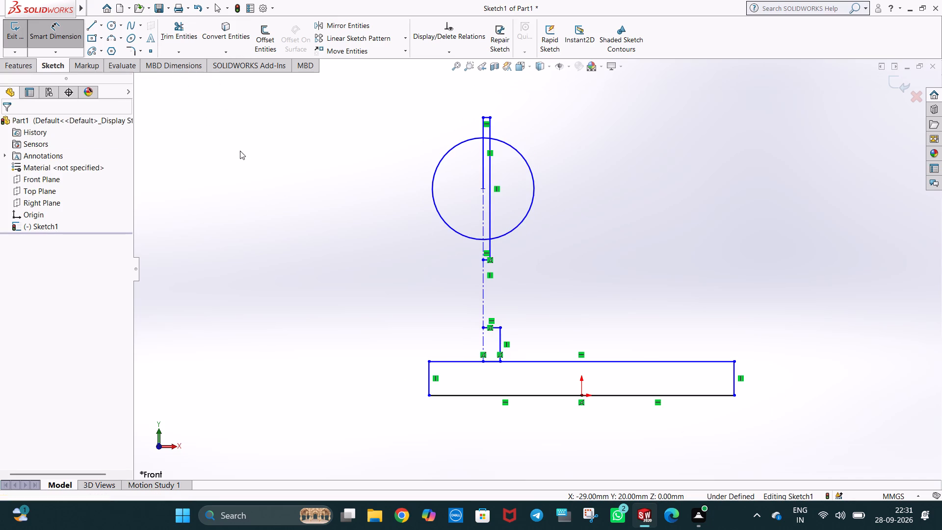
pyautogui.press('Escape')
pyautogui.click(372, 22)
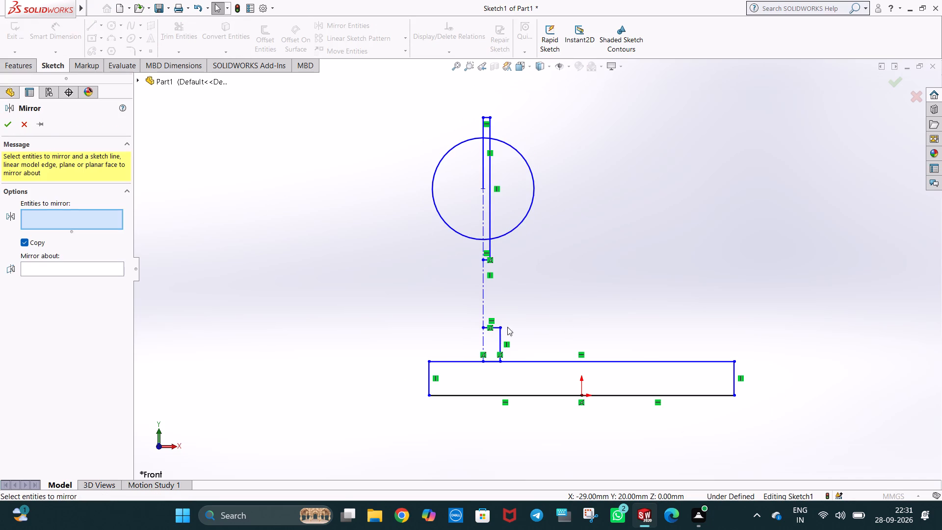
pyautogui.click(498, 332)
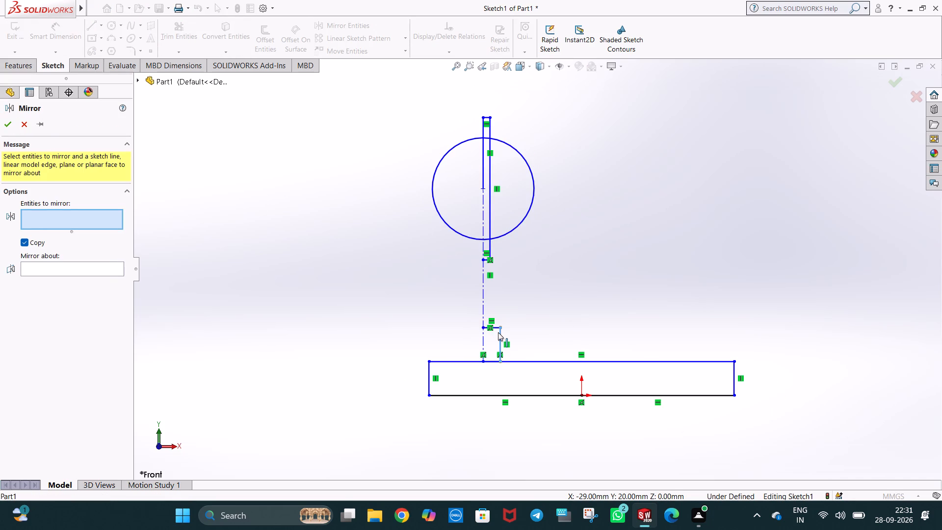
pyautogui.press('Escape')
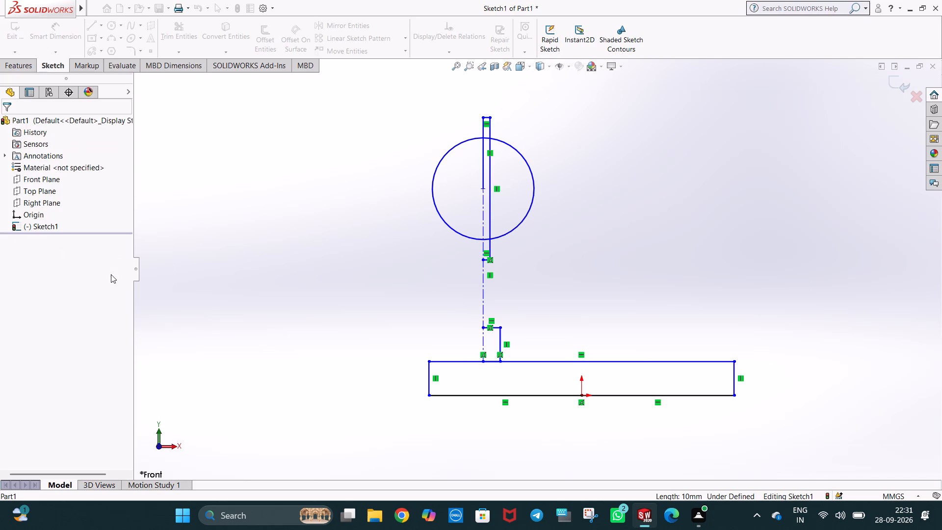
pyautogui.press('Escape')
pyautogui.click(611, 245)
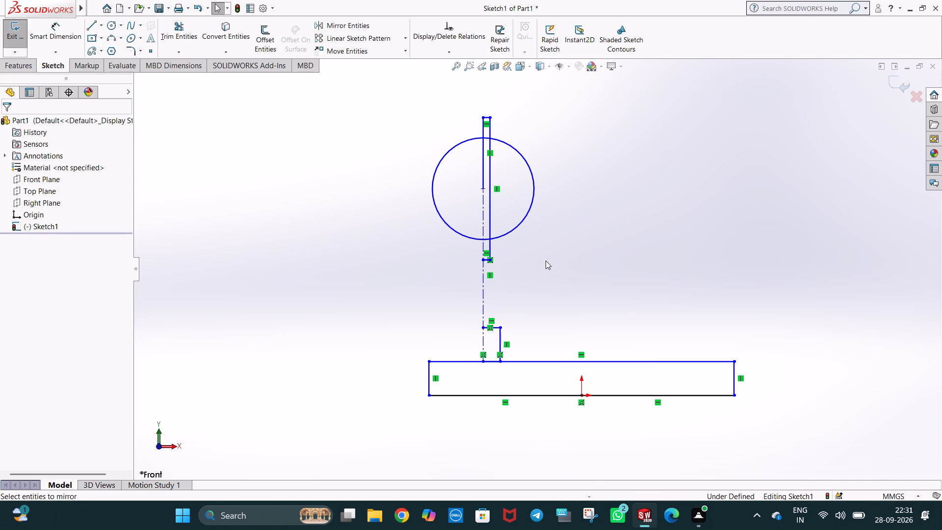
# Power-trim the half of the circle lying left of the vertical centreline.
pyautogui.scroll(-1, 493, 209)
pyautogui.click(164, 26)
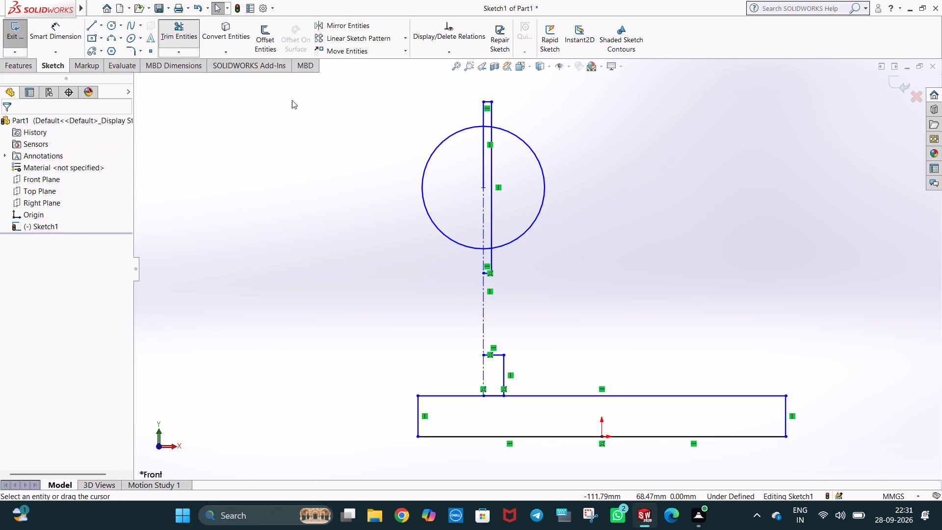
pyautogui.moveTo(450, 208); pyautogui.dragTo(433, 226)
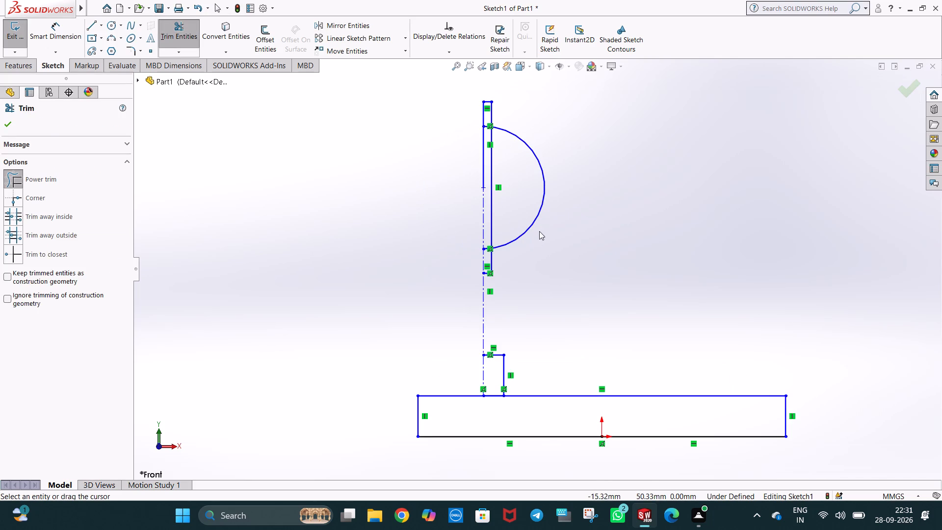
# Trim the short arc pieces between the centreline and the 42 mm vertical line at the arc's upper and lower ends.
pyautogui.scroll(-1, 545, 262)
pyautogui.scroll(1, 519, 247)
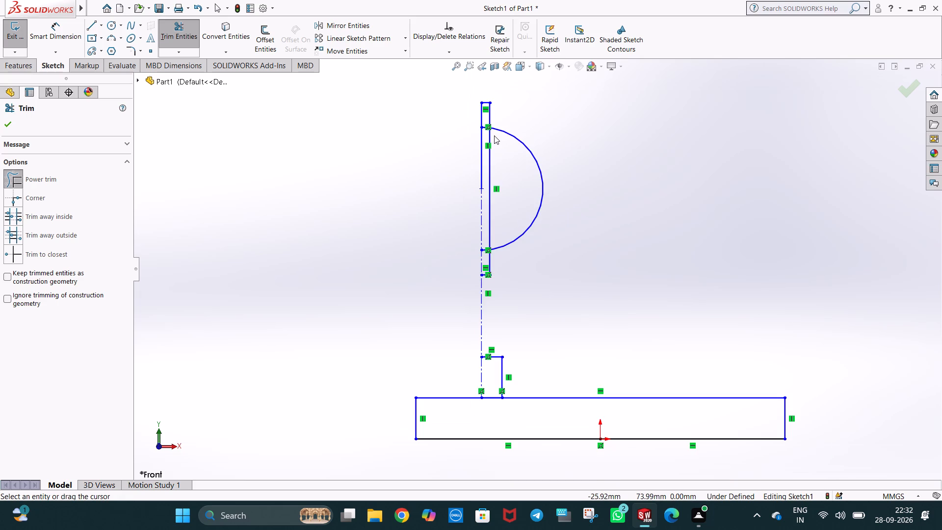
pyautogui.scroll(-7, 494, 135)
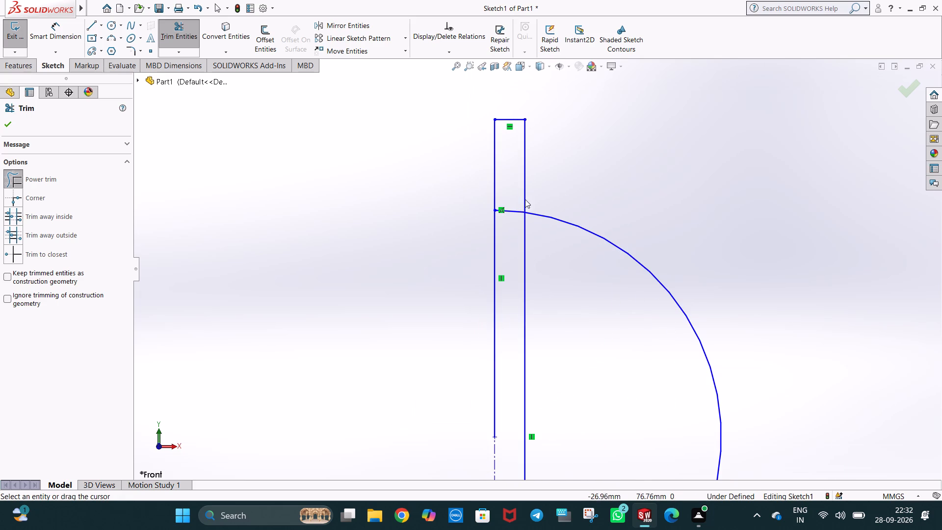
pyautogui.moveTo(514, 202); pyautogui.dragTo(513, 224)
pyautogui.scroll(8, 534, 295)
pyautogui.scroll(-4, 536, 384)
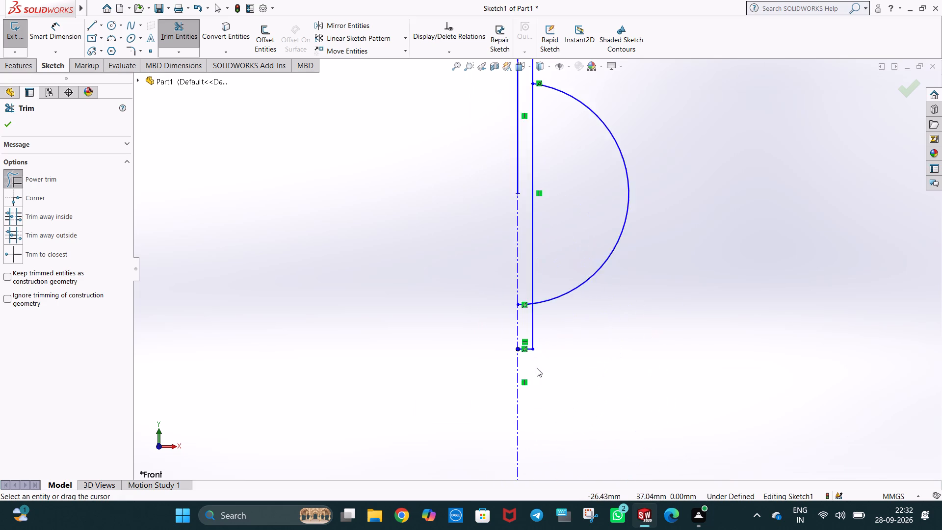
pyautogui.scroll(-3, 537, 368)
pyautogui.moveTo(520, 234); pyautogui.dragTo(524, 262)
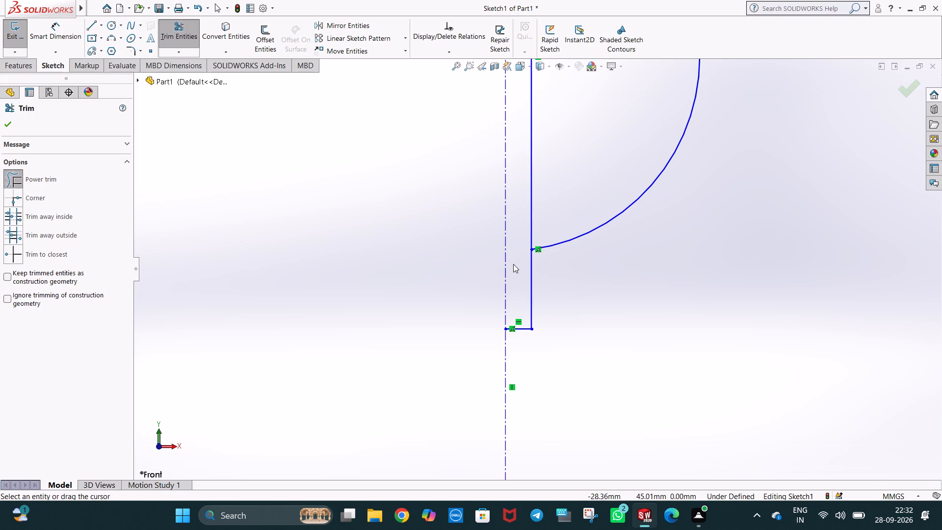
# Trim the section of the 42 mm vertical line between the arc's two endpoints, leaving the short stubs above and below.
pyautogui.scroll(2, 568, 214)
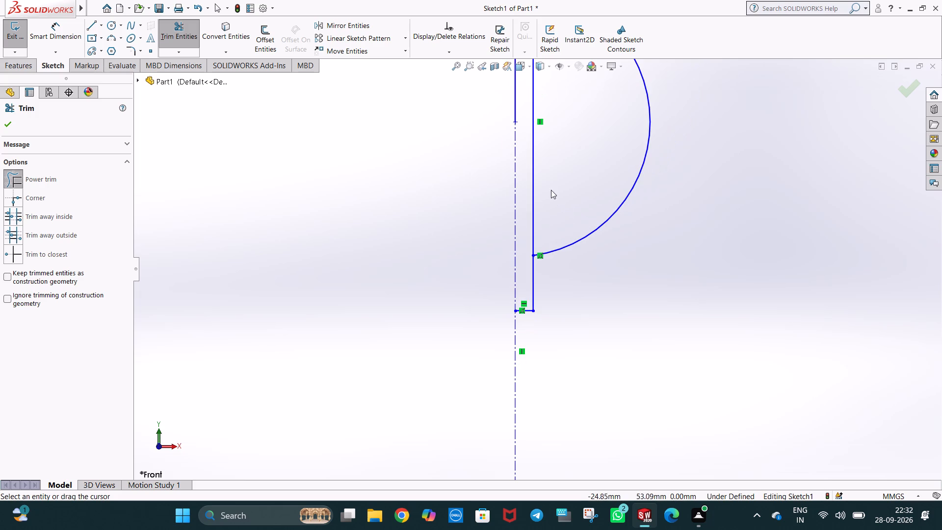
pyautogui.moveTo(554, 172); pyautogui.dragTo(529, 194)
pyautogui.scroll(4, 549, 189)
pyautogui.scroll(-1, 545, 167)
pyautogui.scroll(2, 632, 215)
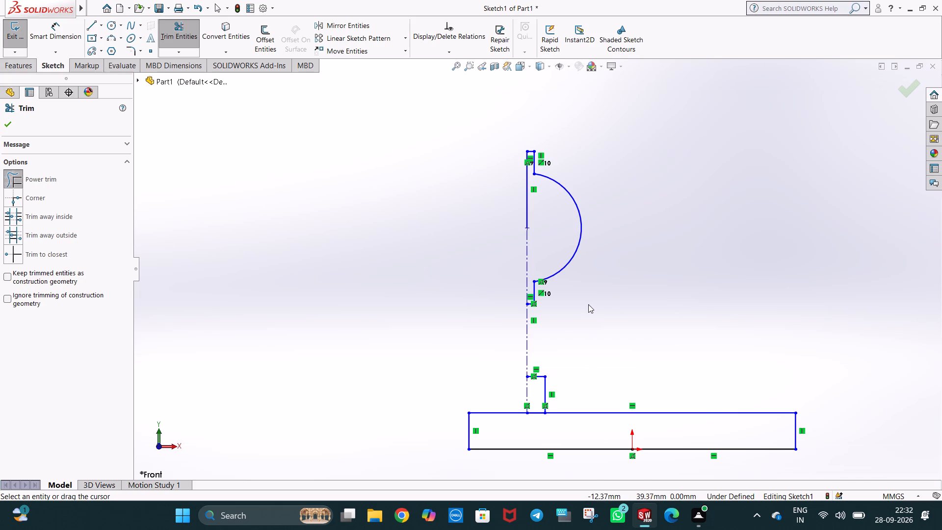
pyautogui.press('Escape')
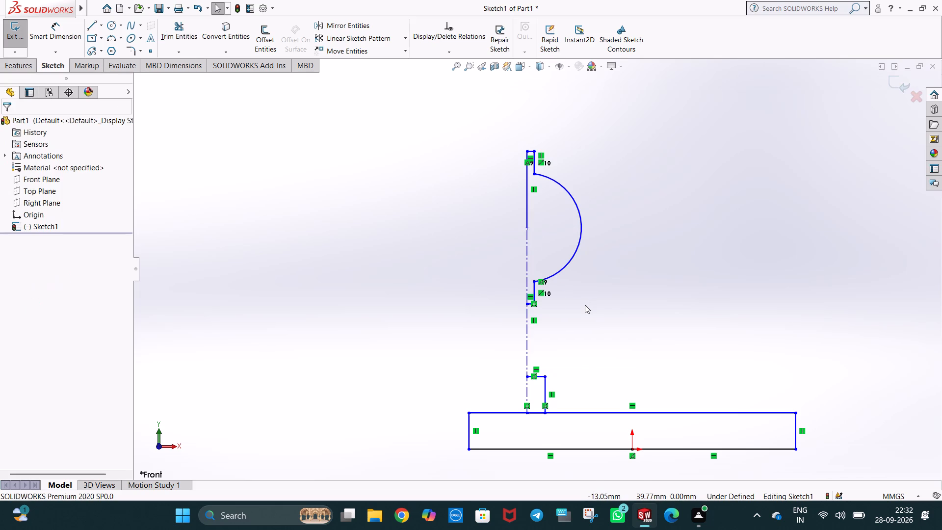
# Draw a 31 mm vertical line straight down from the arc's centre point along the centreline.
pyautogui.click(95, 26)
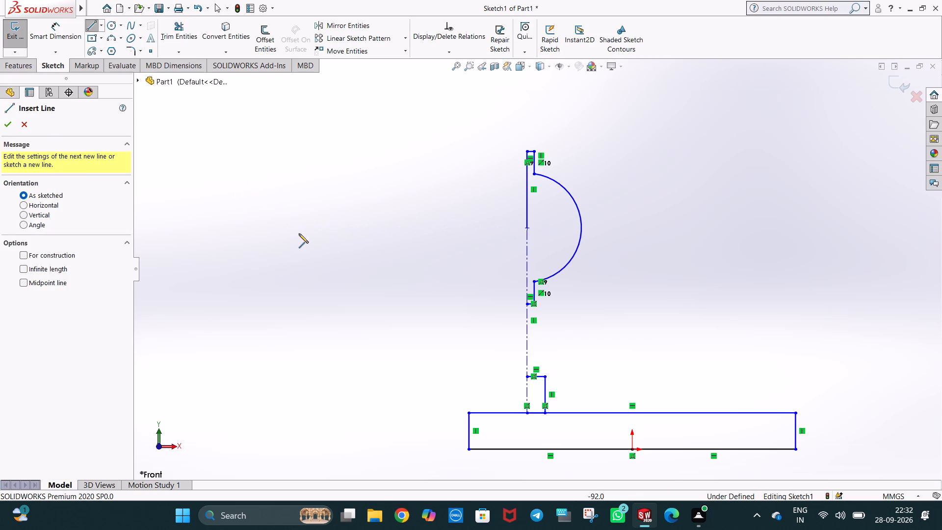
pyautogui.click(526, 228)
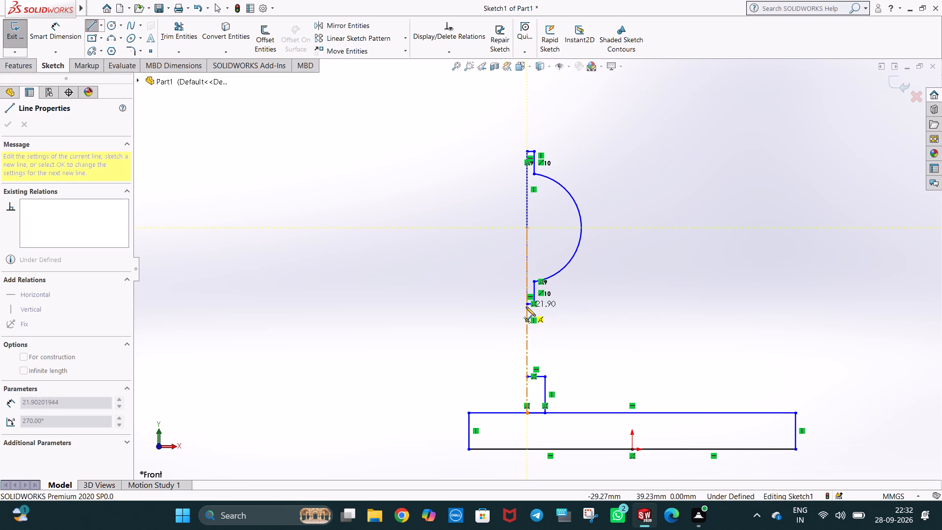
pyautogui.click(526, 344)
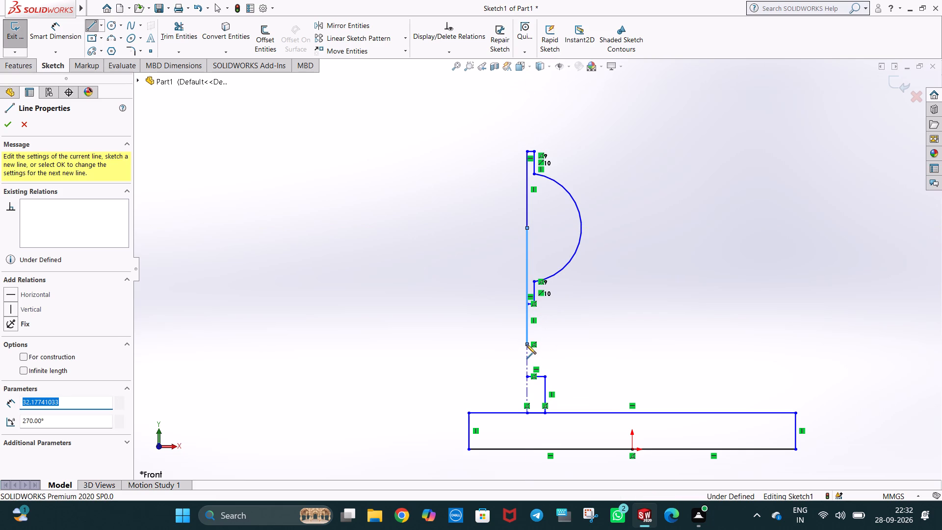
pyautogui.write('31')
pyautogui.press('Return')
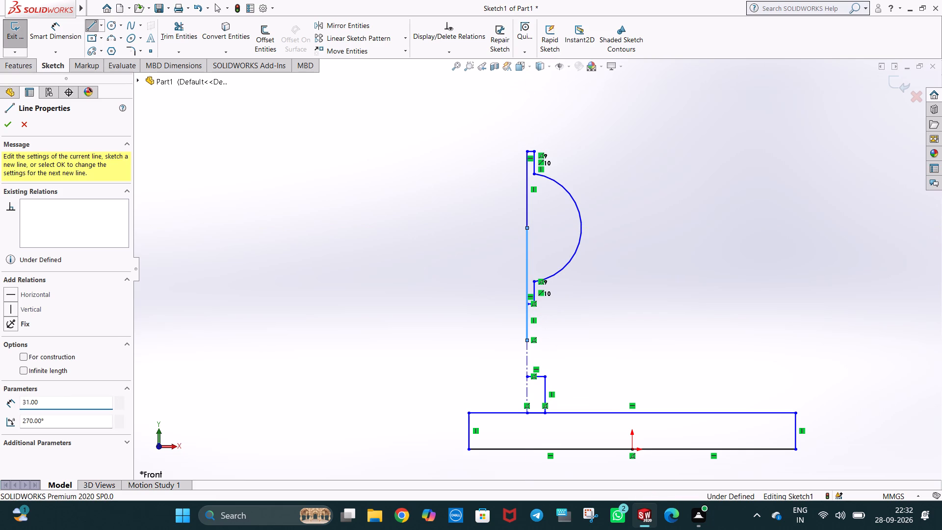
pyautogui.press('Escape')
pyautogui.click(585, 353)
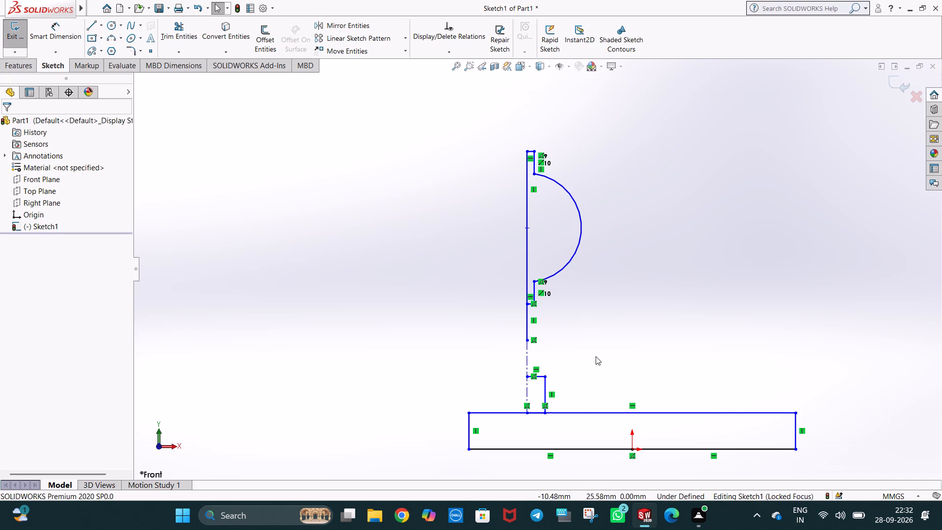
pyautogui.click(613, 364)
# Add a Smart Dimension to the height of the base rectangle's left edge.
pyautogui.scroll(2, 645, 325)
pyautogui.scroll(-1, 685, 330)
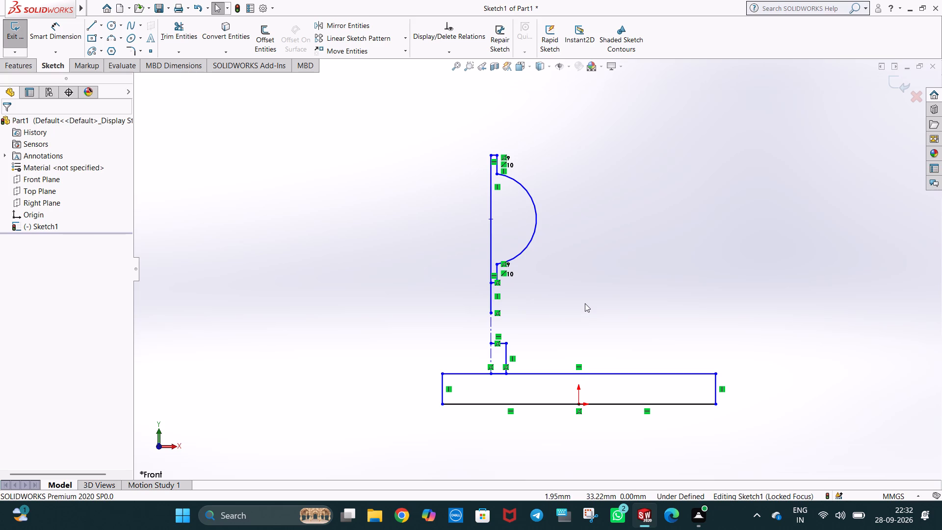
pyautogui.scroll(1, 592, 308)
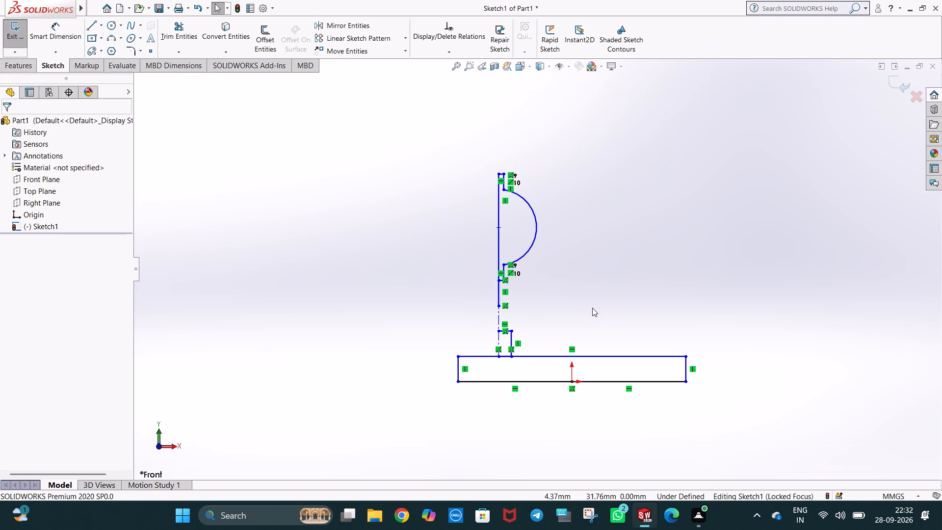
pyautogui.click(59, 41)
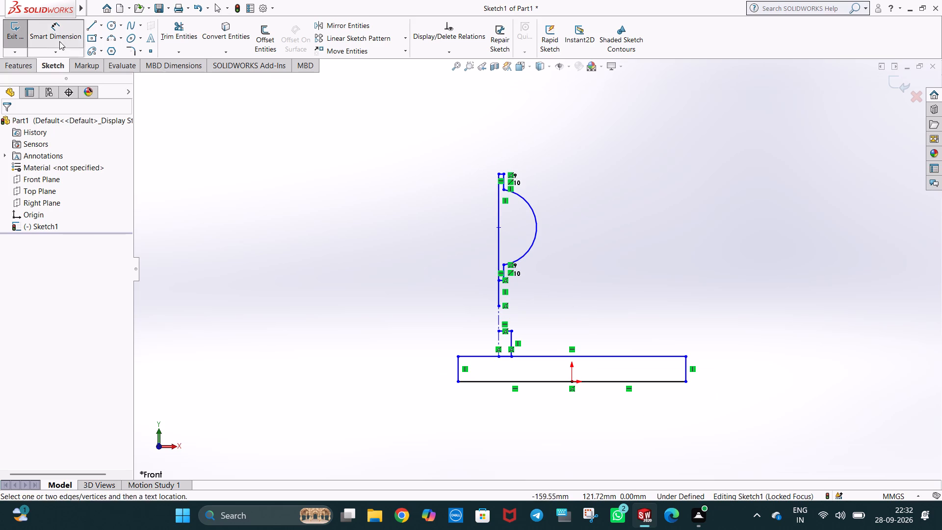
pyautogui.click(458, 373)
pyautogui.click(440, 371)
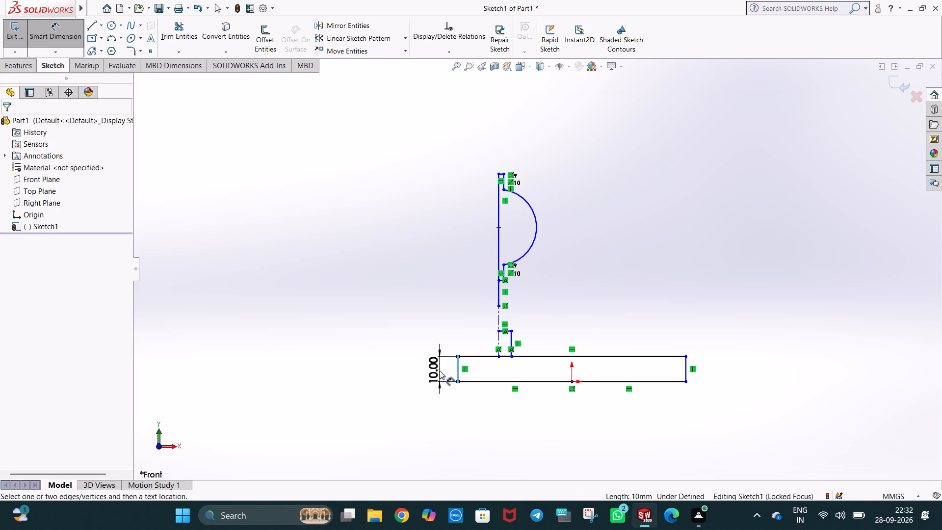
pyautogui.click(397, 356)
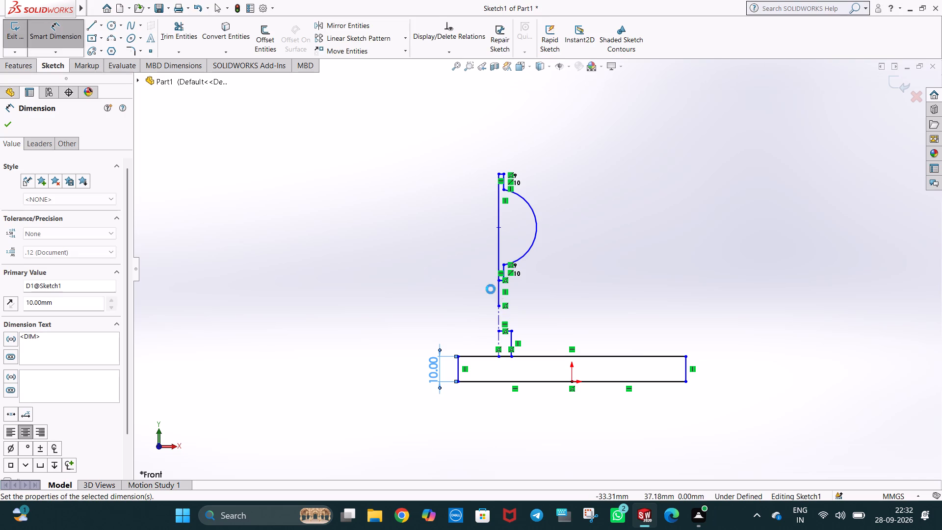
# Delete the vertical construction centreline running from the arc's centre to the base's top edge.
pyautogui.click(498, 318)
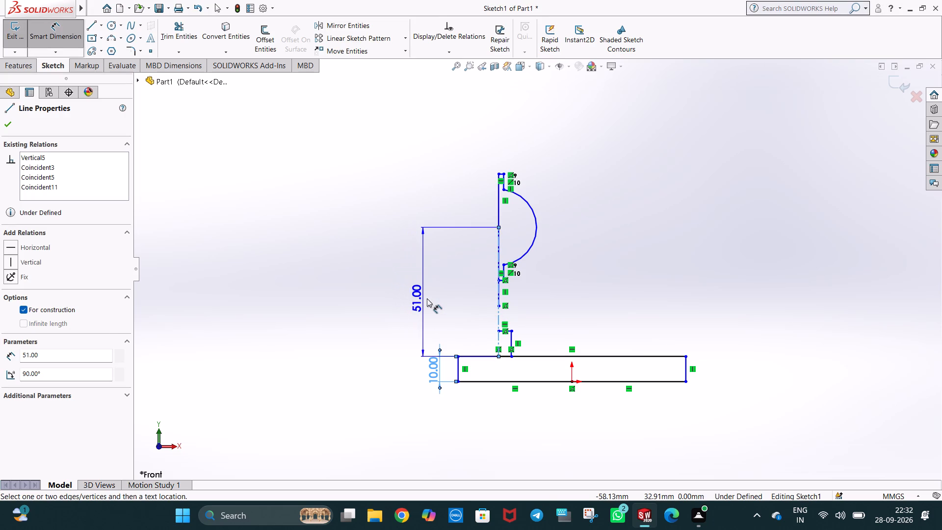
pyautogui.press('Escape')
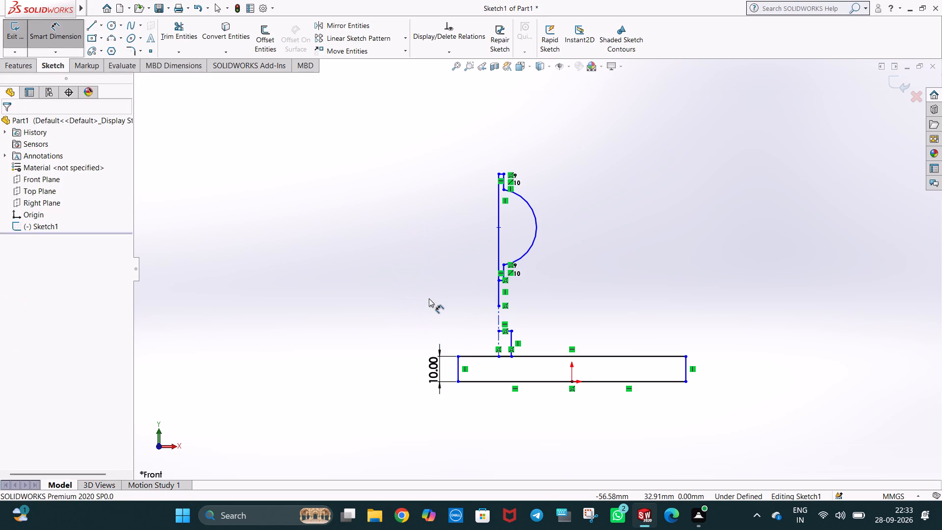
pyautogui.scroll(-3, 533, 310)
pyautogui.click(474, 315)
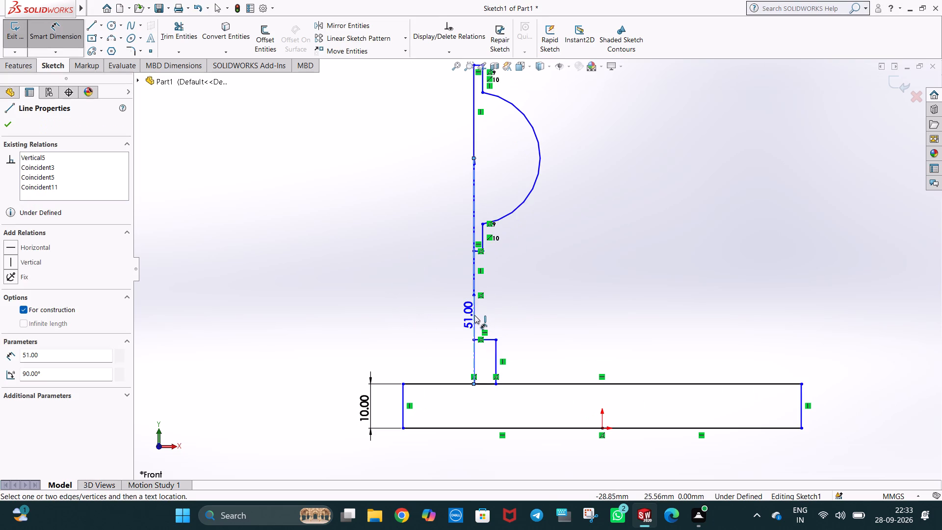
pyautogui.press('Delete')
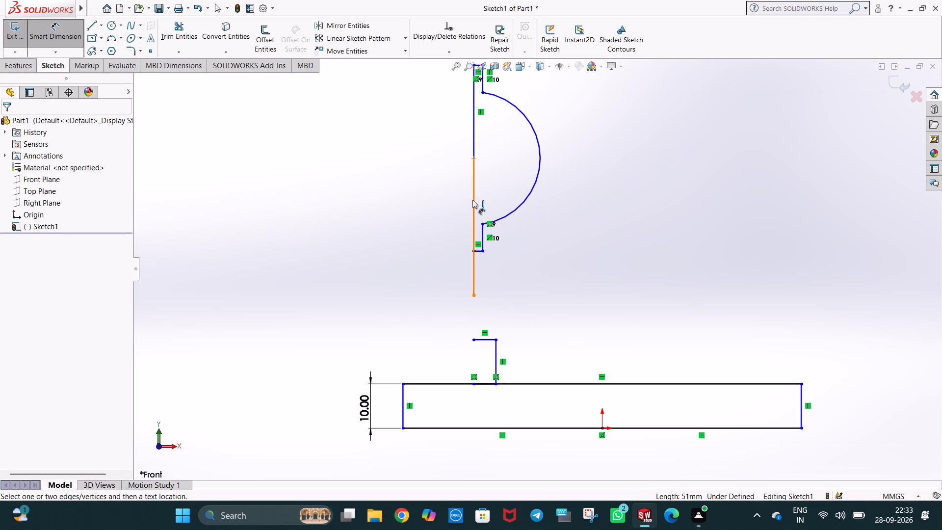
pyautogui.click(472, 200)
pyautogui.press('Escape')
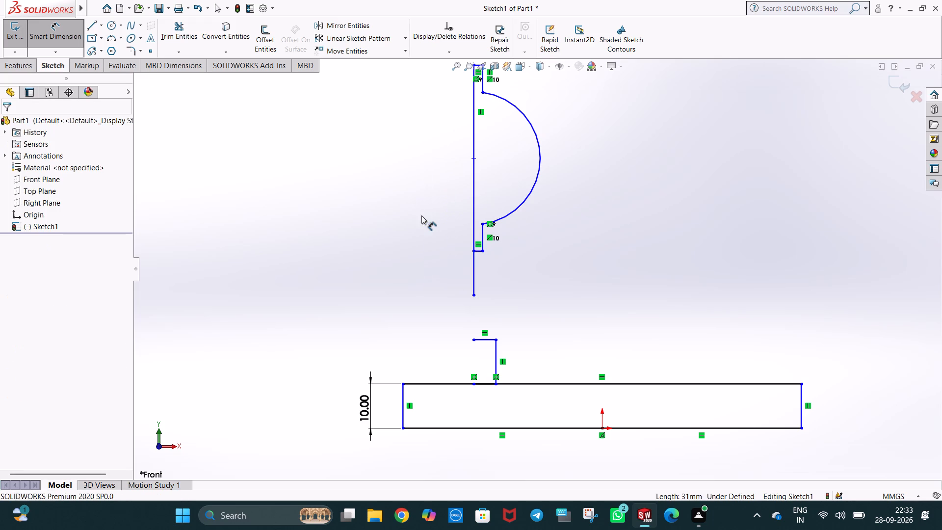
# Draw a 20 mm vertical line from the base's top edge up to the lower end of the 31 mm line.
pyautogui.scroll(1, 456, 257)
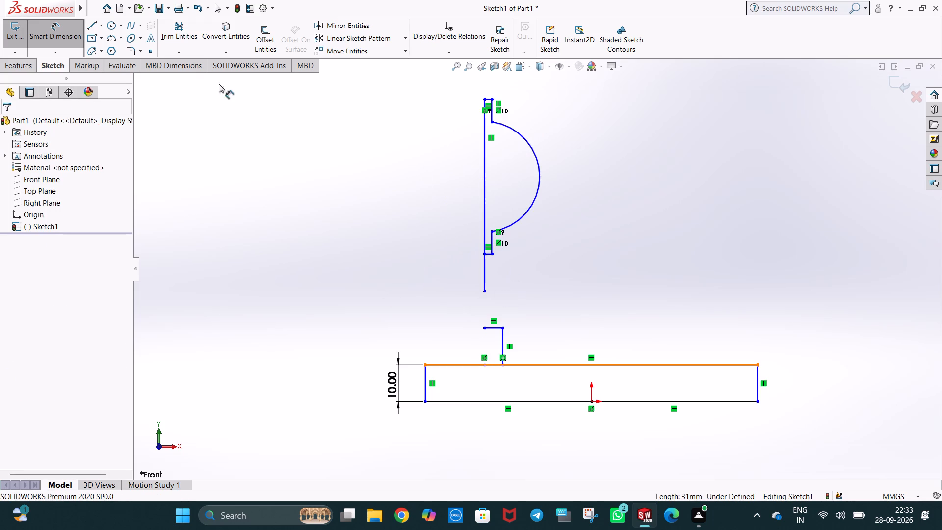
pyautogui.click(91, 27)
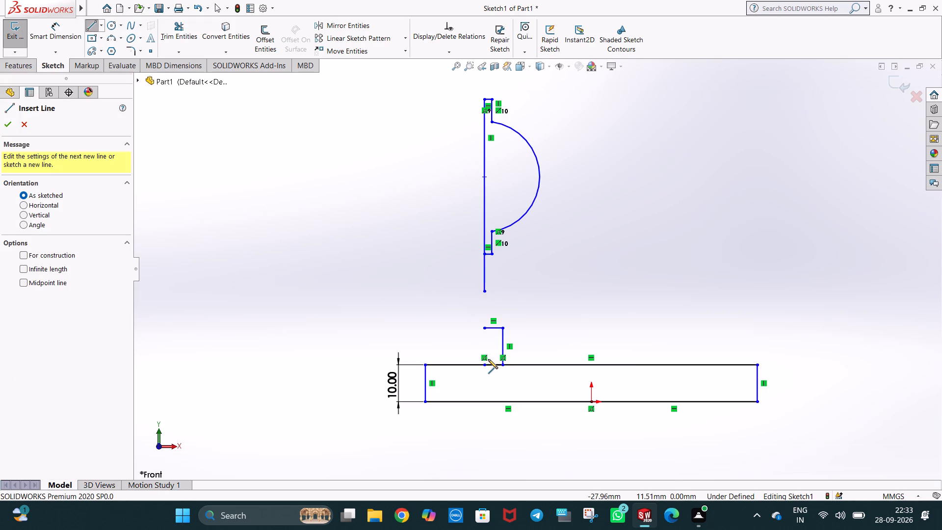
pyautogui.click(485, 366)
pyautogui.click(484, 291)
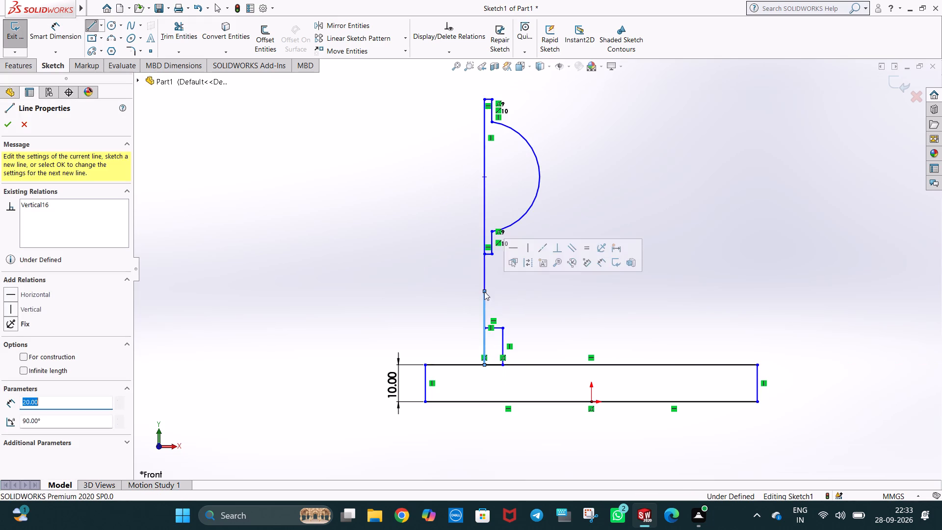
pyautogui.press('Escape')
pyautogui.press('Escape')
pyautogui.press('Escape')
pyautogui.click(523, 298)
# Draw a circle of 35 mm radius centred on the half-profile arc's centre point.
pyautogui.scroll(2, 523, 298)
pyautogui.scroll(-1, 576, 264)
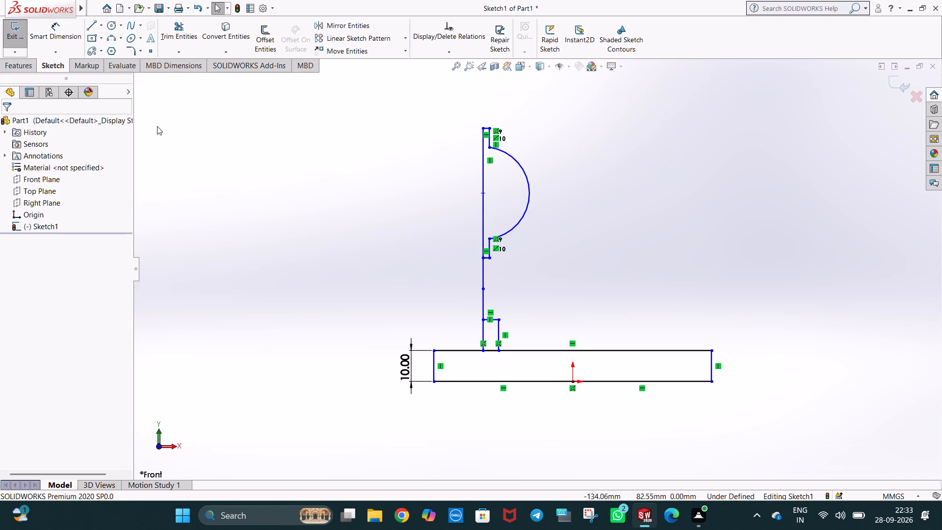
pyautogui.click(112, 28)
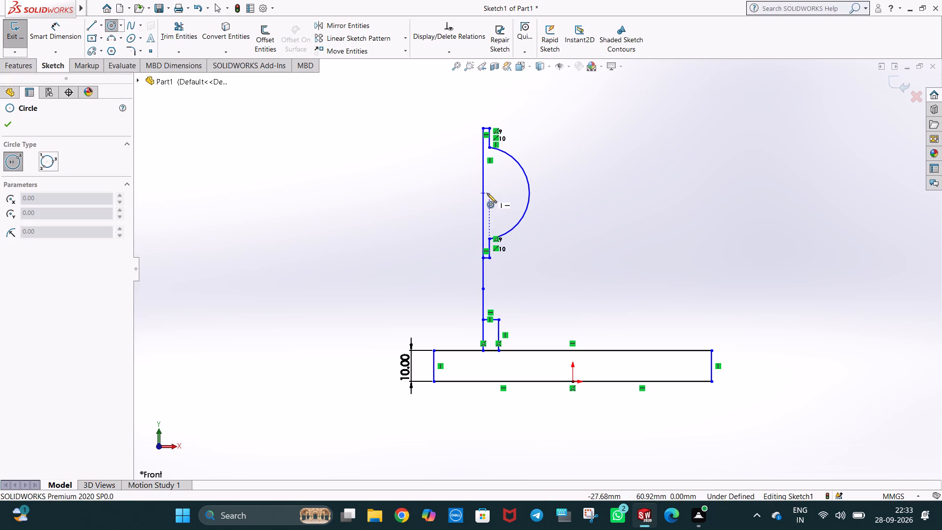
pyautogui.click(485, 193)
pyautogui.click(538, 294)
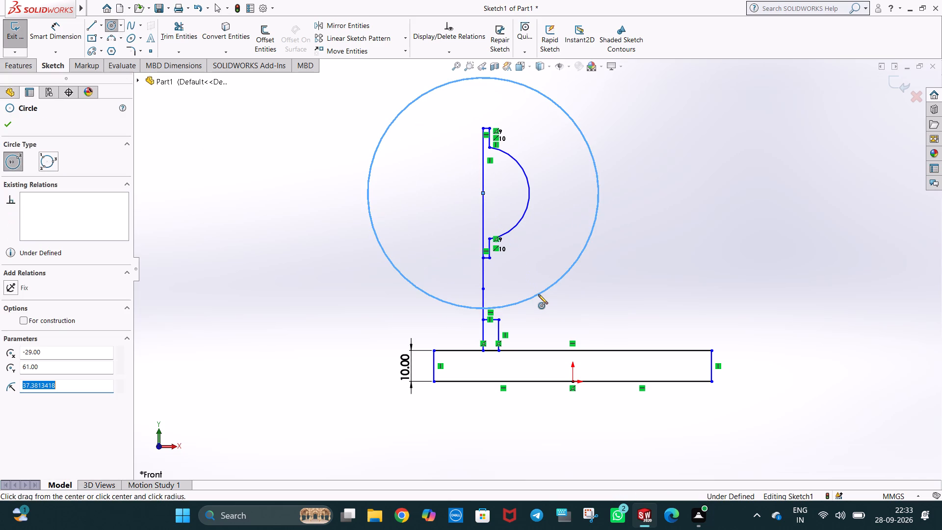
pyautogui.write('35')
pyautogui.press('Return')
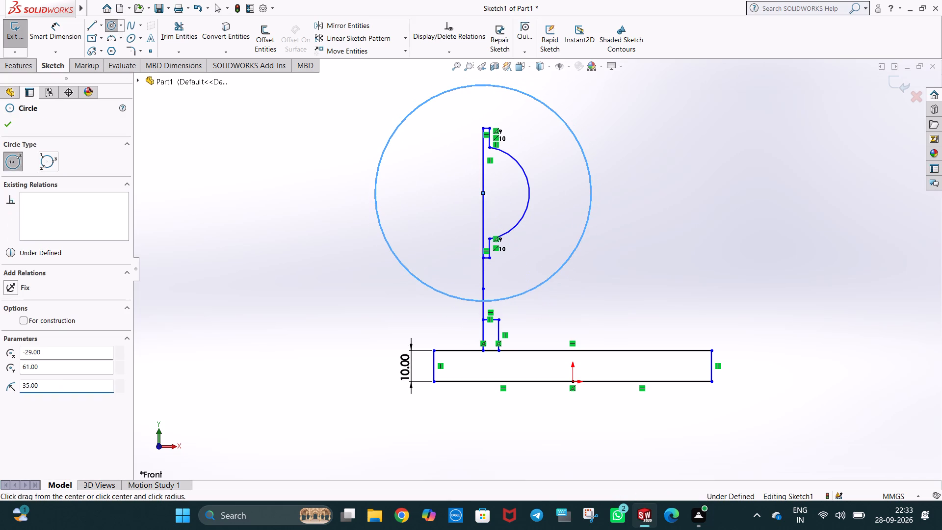
pyautogui.press('Escape')
pyautogui.click(679, 265)
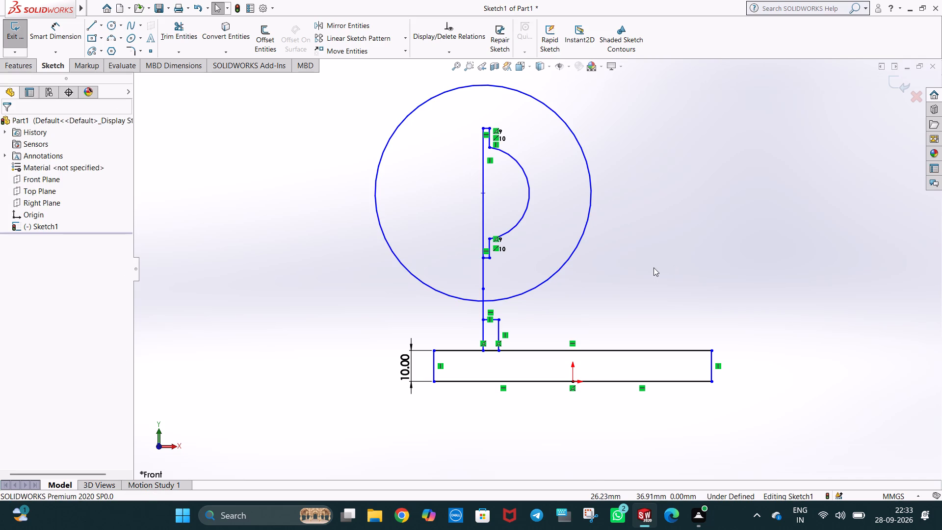
# Draw a 16 mm horizontal line rightward from the profile's top-left corner, continuing with an 82 mm vertical line down to the base's bottom edge.
pyautogui.click(90, 25)
pyautogui.click(484, 128)
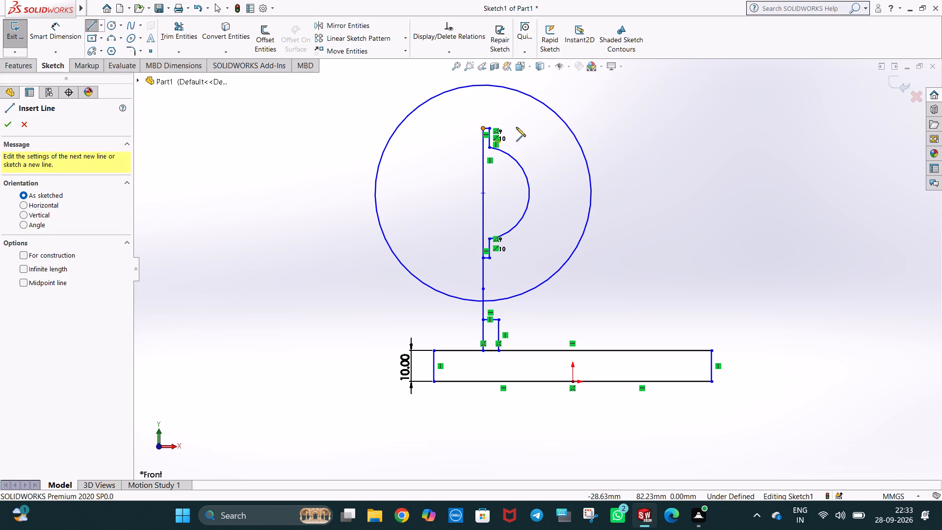
pyautogui.click(535, 129)
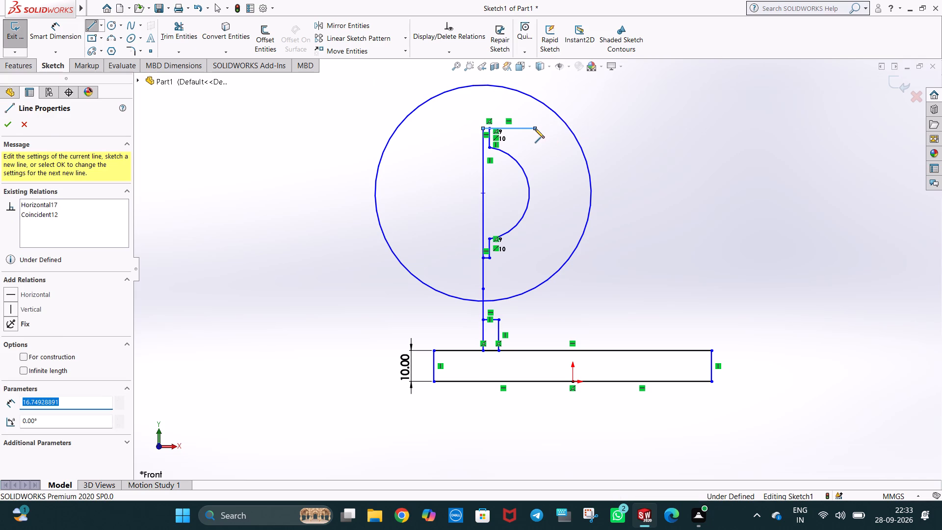
pyautogui.write('16')
pyautogui.press('Return')
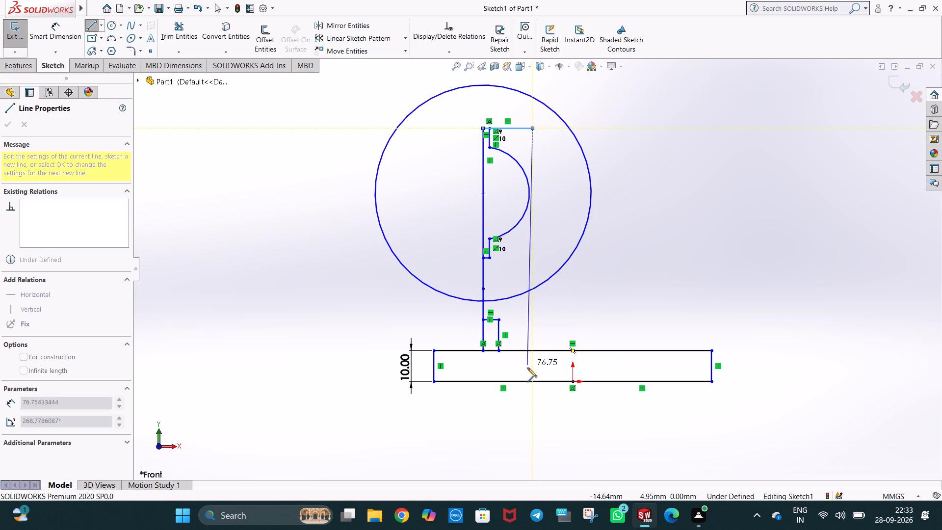
pyautogui.click(533, 381)
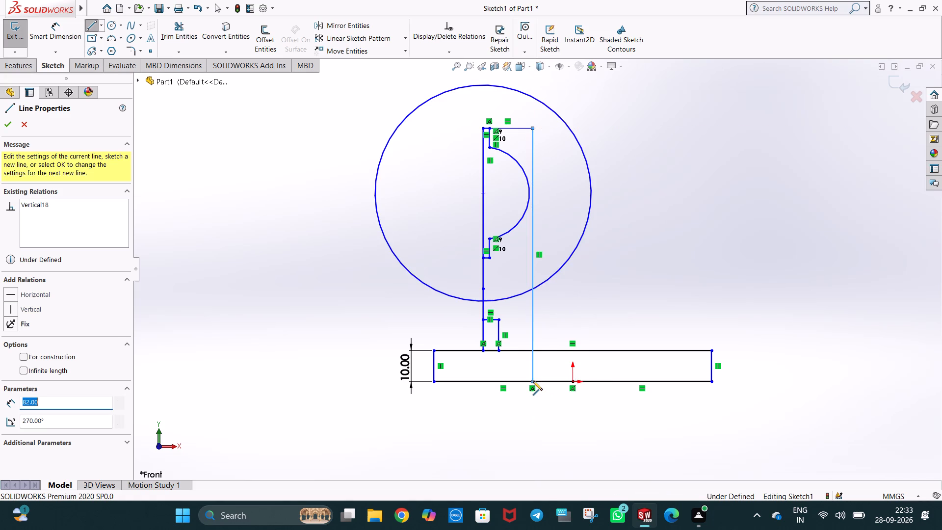
pyautogui.press('Escape')
pyautogui.press('Escape')
pyautogui.click(575, 303)
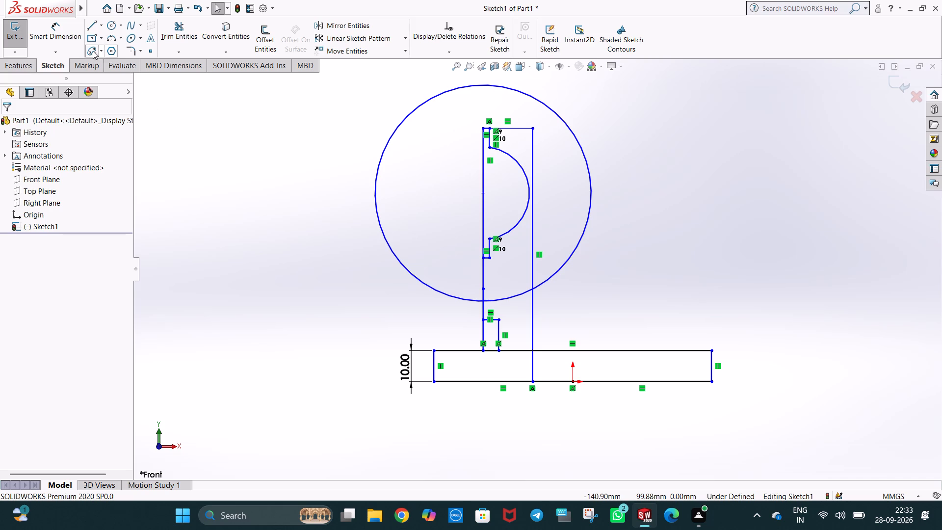
# Draw a line about 16 mm long from the 31 mm line's lower end to where the large circle crosses the 82 mm vertical line.
pyautogui.click(93, 22)
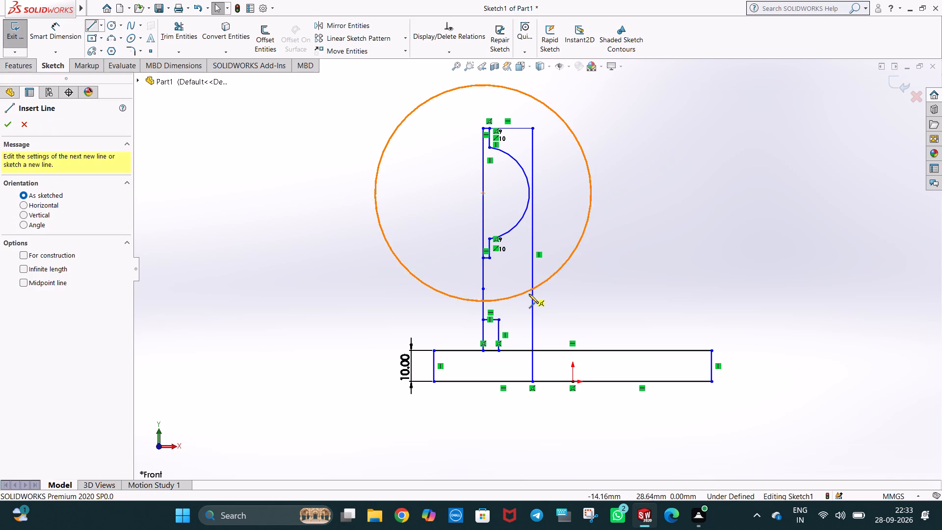
pyautogui.click(483, 288)
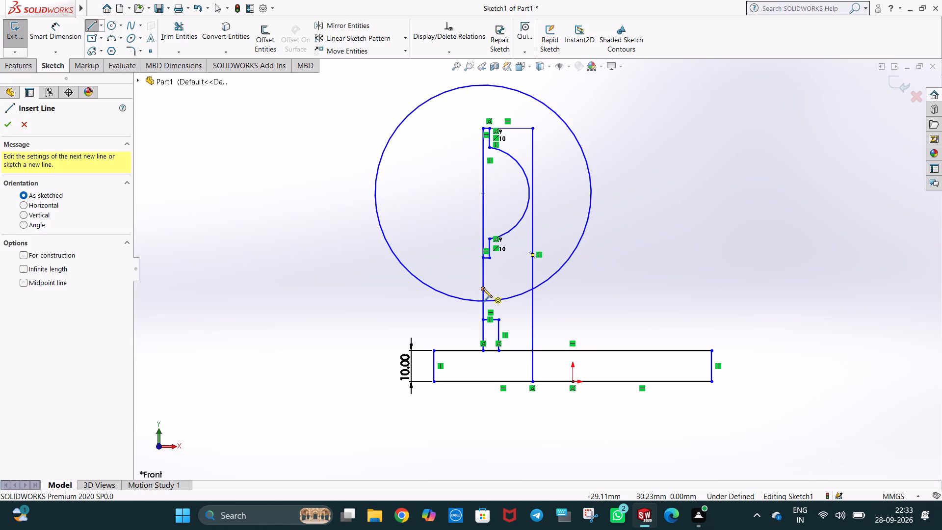
pyautogui.click(533, 288)
pyautogui.press('Escape')
# Make the right endpoint of the 16 mm near-horizontal line coincident with the 35 mm radius circle.
pyautogui.scroll(-4, 554, 304)
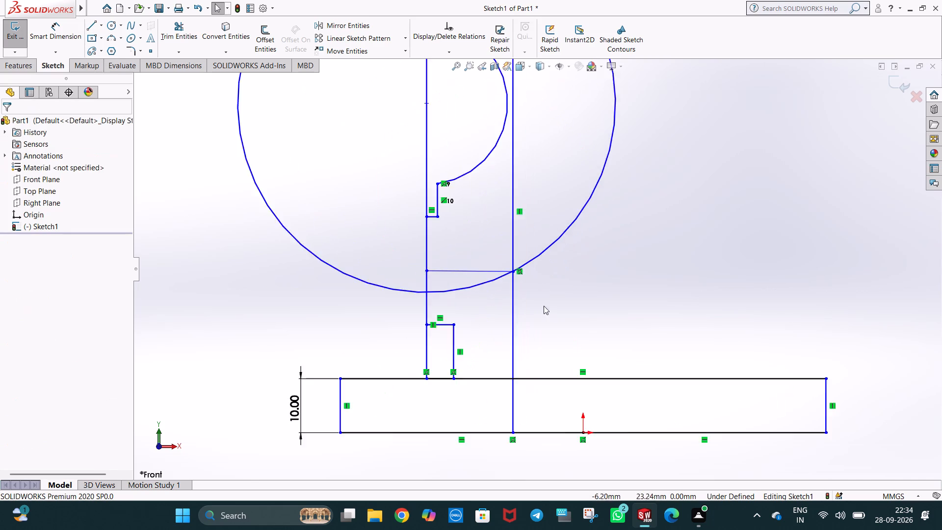
pyautogui.scroll(-8, 521, 280)
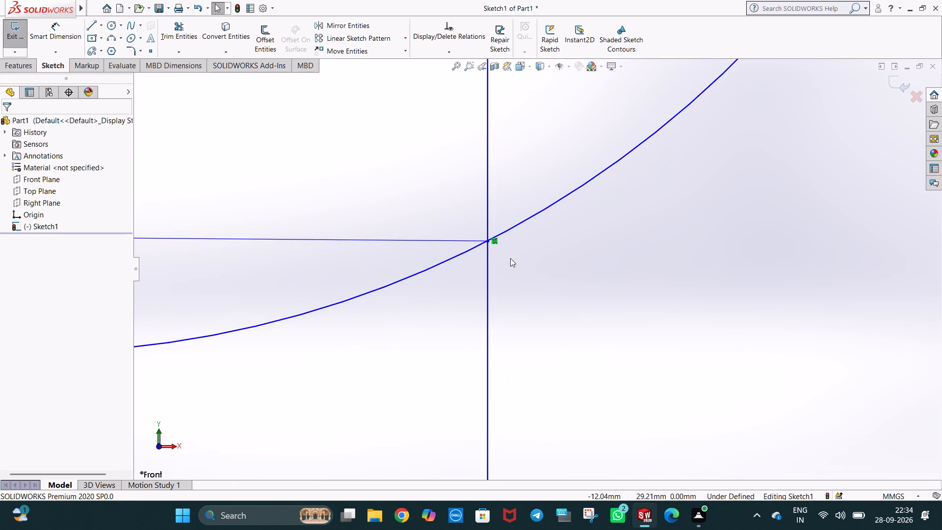
pyautogui.scroll(-8, 510, 258)
pyautogui.scroll(-6, 449, 222)
pyautogui.click(463, 207)
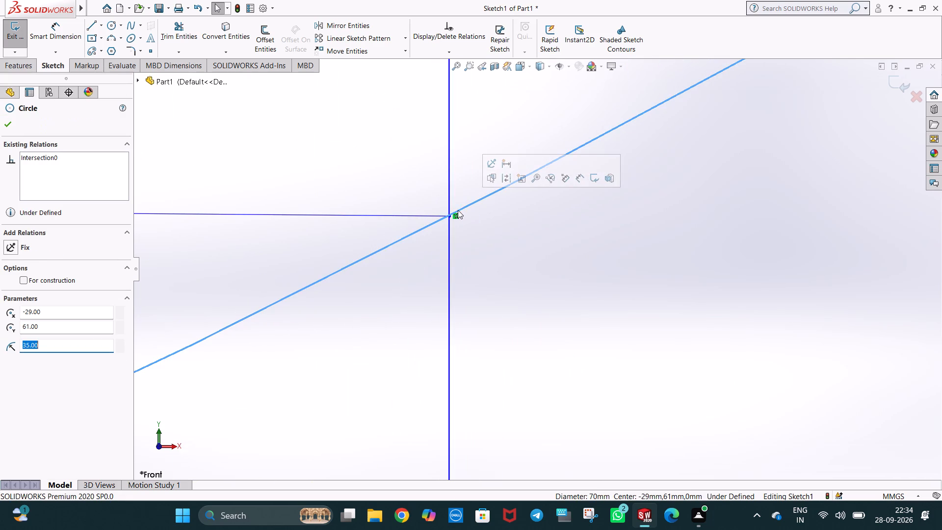
pyautogui.keyDown('ctrl'); pyautogui.click(450, 217); pyautogui.keyUp('ctrl')
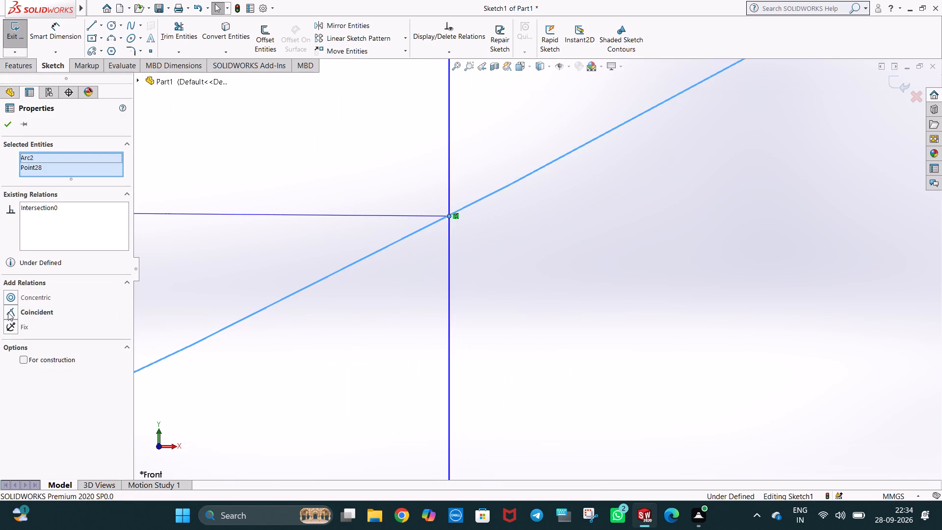
pyautogui.keyDown('ctrl'); pyautogui.click(32, 310); pyautogui.keyUp('ctrl')
pyautogui.click(519, 253)
pyautogui.scroll(5, 519, 253)
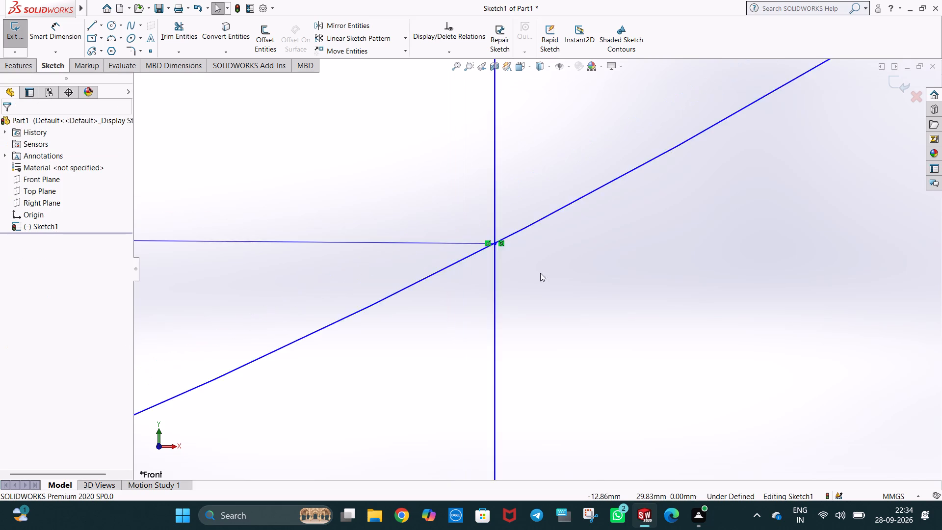
pyautogui.scroll(20, 540, 273)
pyautogui.scroll(6, 540, 273)
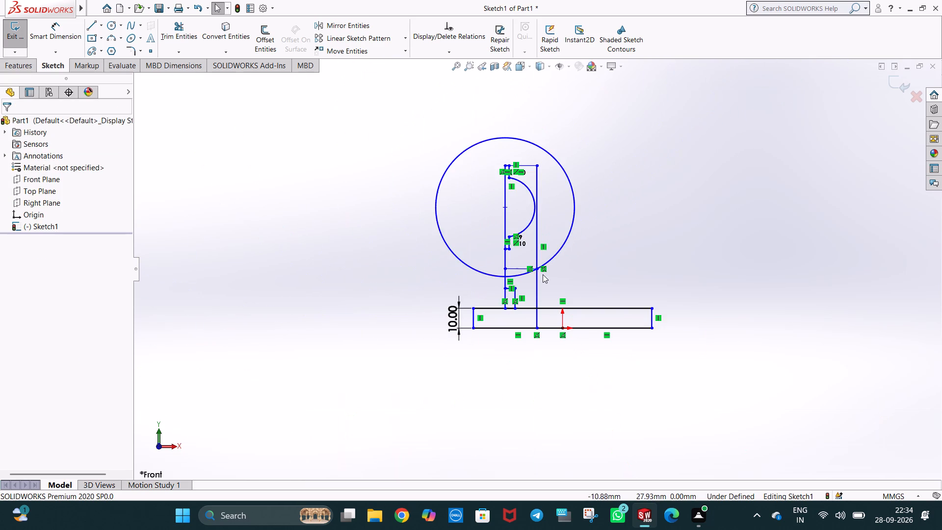
pyautogui.scroll(-7, 543, 274)
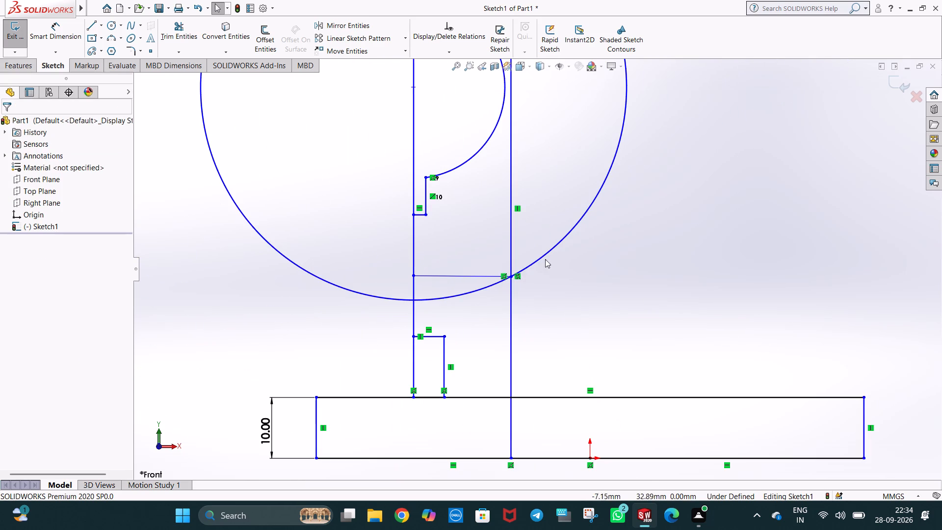
pyautogui.click(596, 298)
# Delete the short horizontal and vertical lines that form the small step above the base's top edge.
pyautogui.click(434, 335)
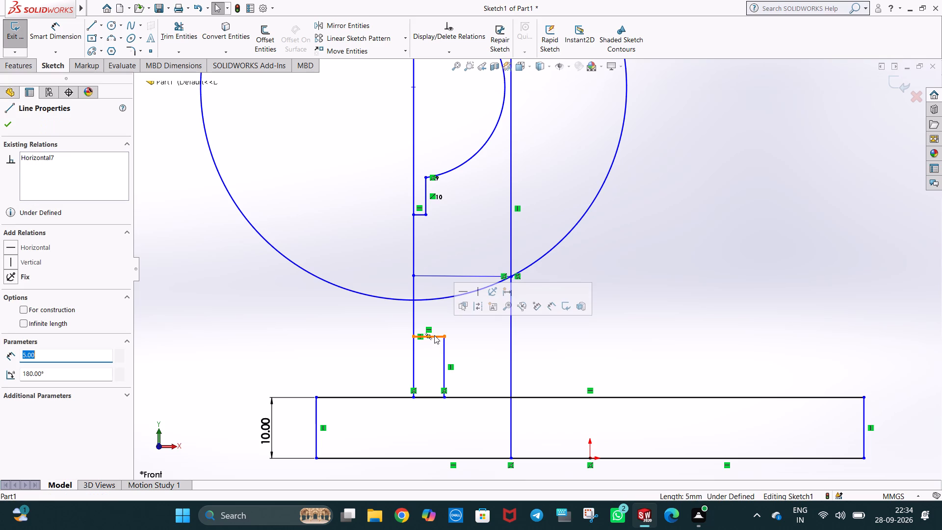
pyautogui.press('Delete')
pyautogui.click(444, 349)
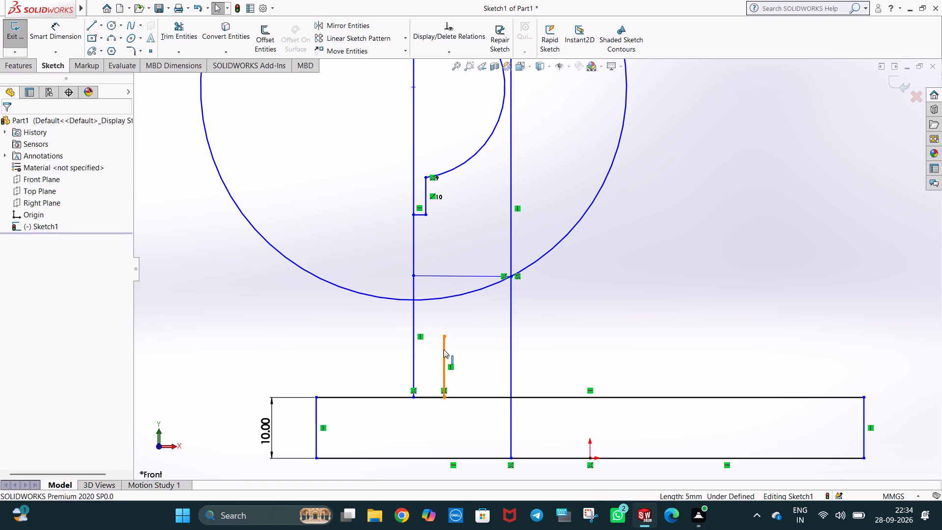
pyautogui.press('Delete')
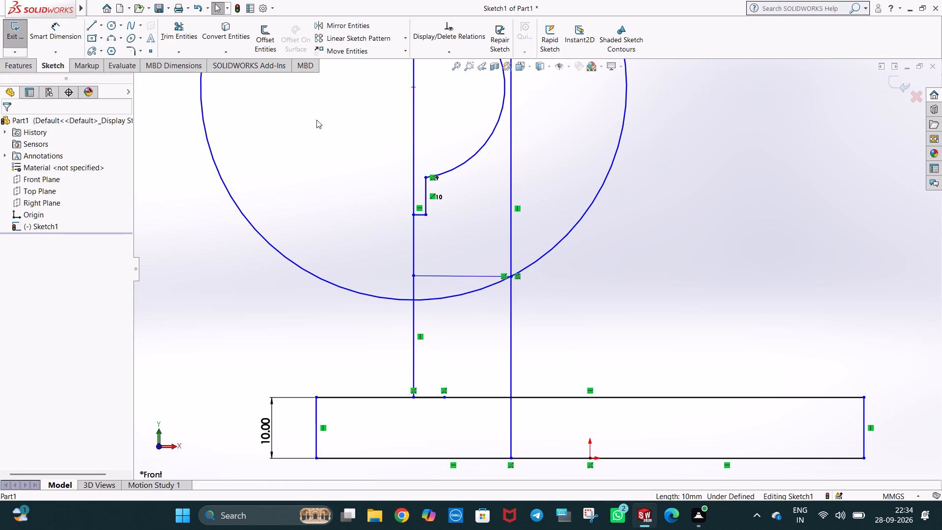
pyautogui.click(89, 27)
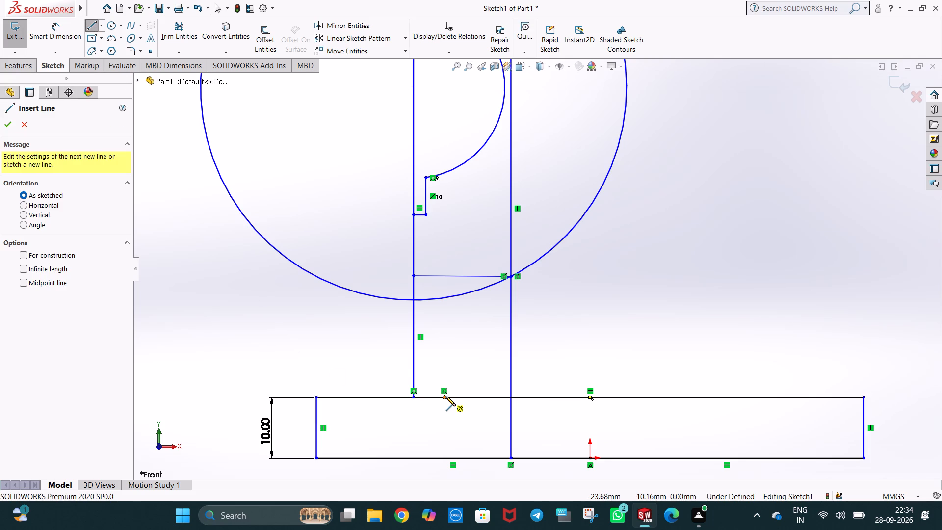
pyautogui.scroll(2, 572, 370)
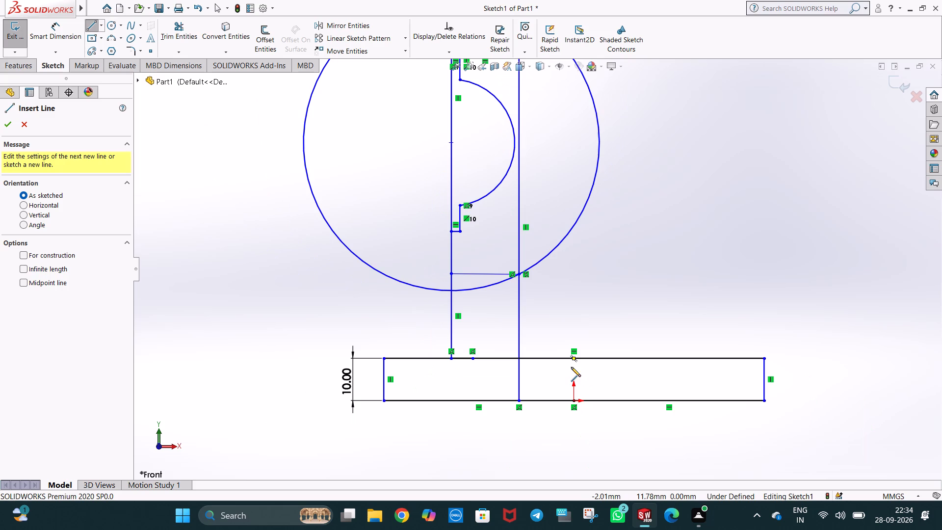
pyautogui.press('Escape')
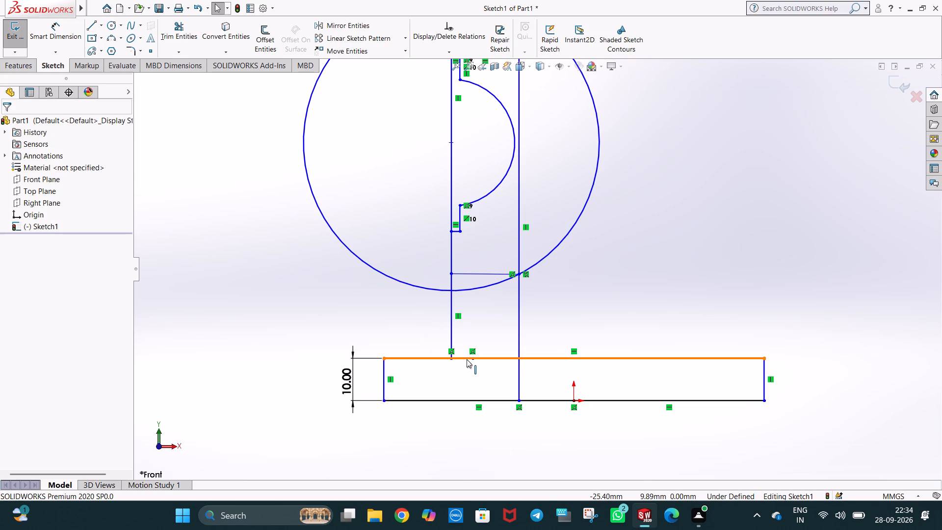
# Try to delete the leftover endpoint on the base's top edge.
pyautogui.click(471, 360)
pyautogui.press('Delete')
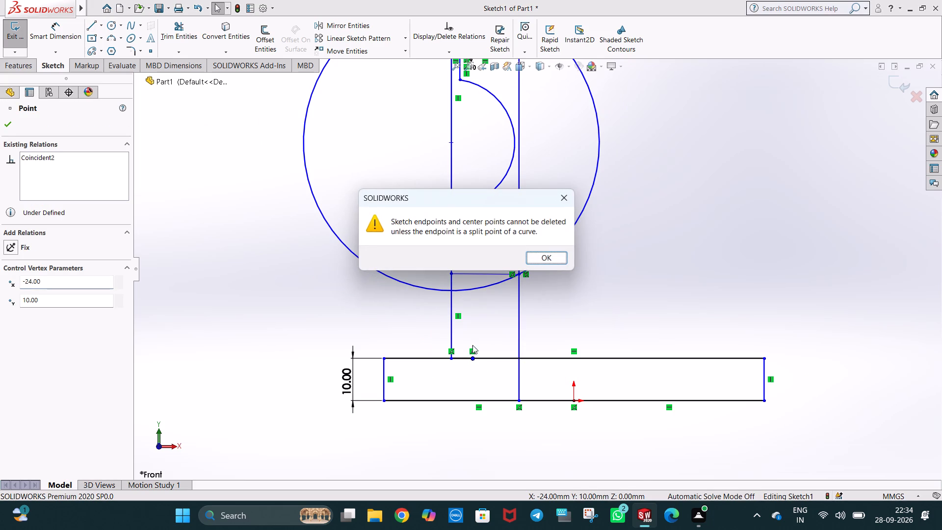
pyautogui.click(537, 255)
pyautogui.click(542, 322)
# Delete the base's top edge together with the two shorter line segments overlapping it.
pyautogui.scroll(-1, 468, 397)
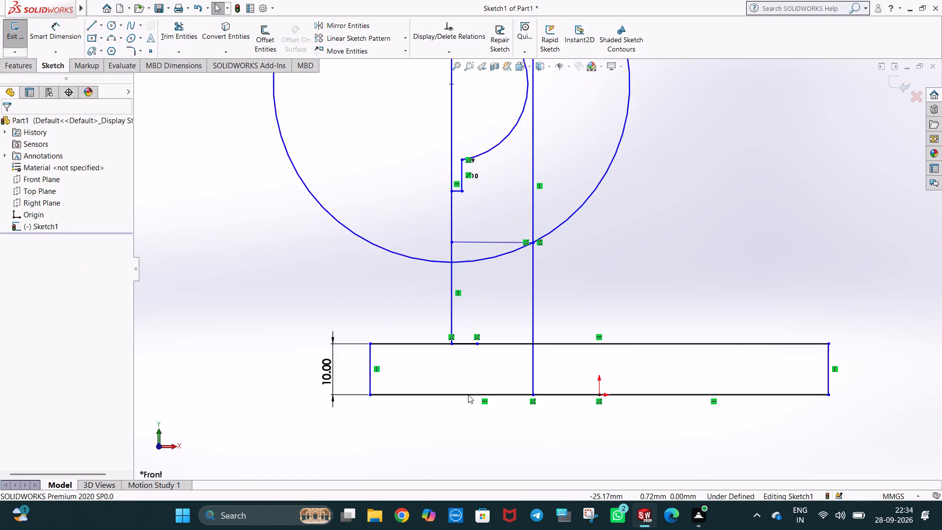
pyautogui.scroll(-6, 468, 395)
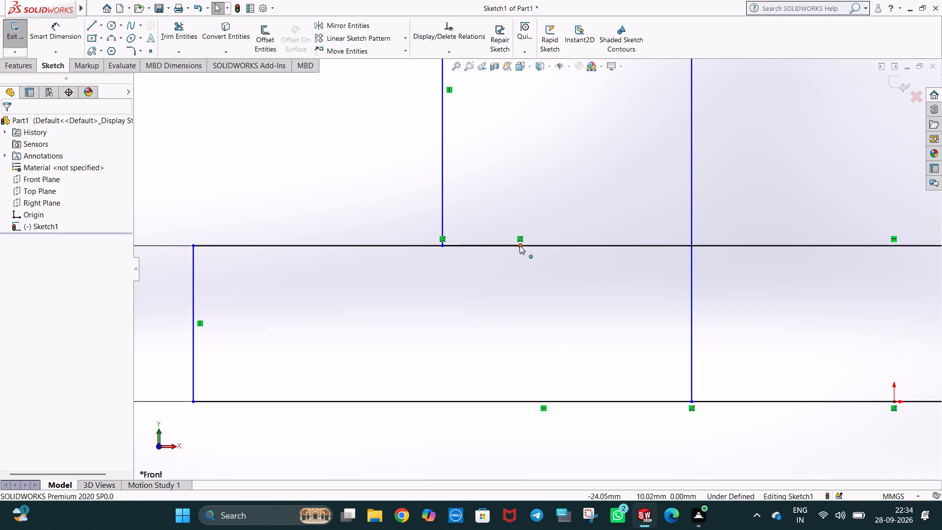
pyautogui.scroll(-2, 519, 254)
pyautogui.scroll(2, 519, 256)
pyautogui.scroll(-6, 513, 251)
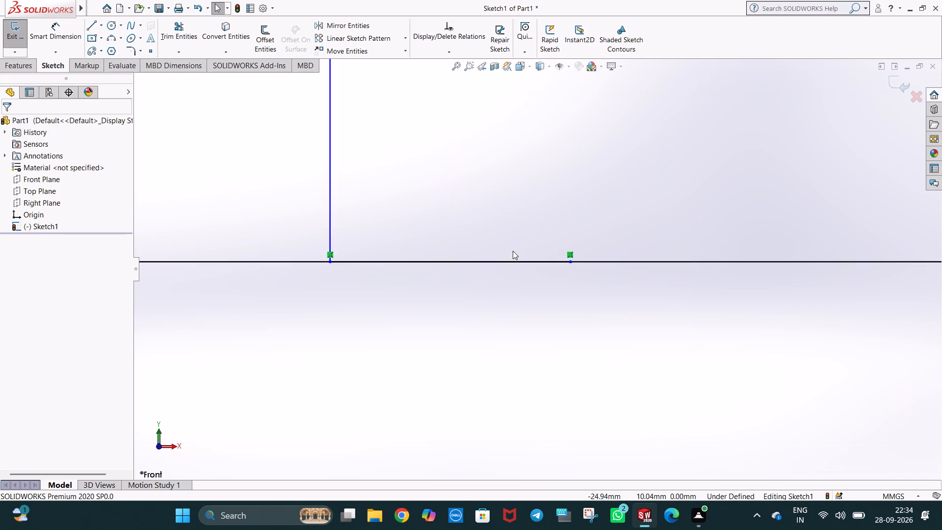
pyautogui.scroll(-1, 513, 251)
pyautogui.scroll(17, 516, 252)
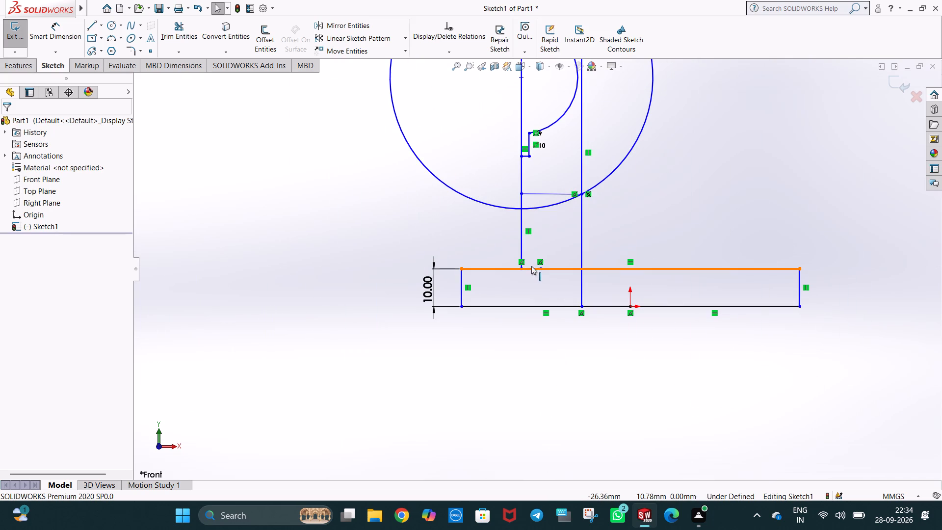
pyautogui.click(531, 269)
pyautogui.press('Delete')
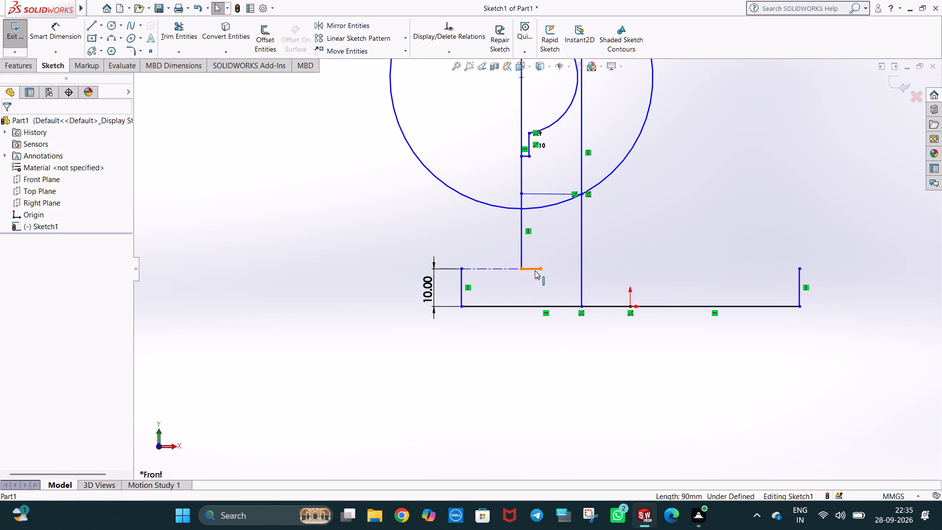
pyautogui.click(535, 270)
pyautogui.press('Delete')
pyautogui.click(497, 266)
pyautogui.press('Delete')
pyautogui.click(49, 27)
pyautogui.press('Delete')
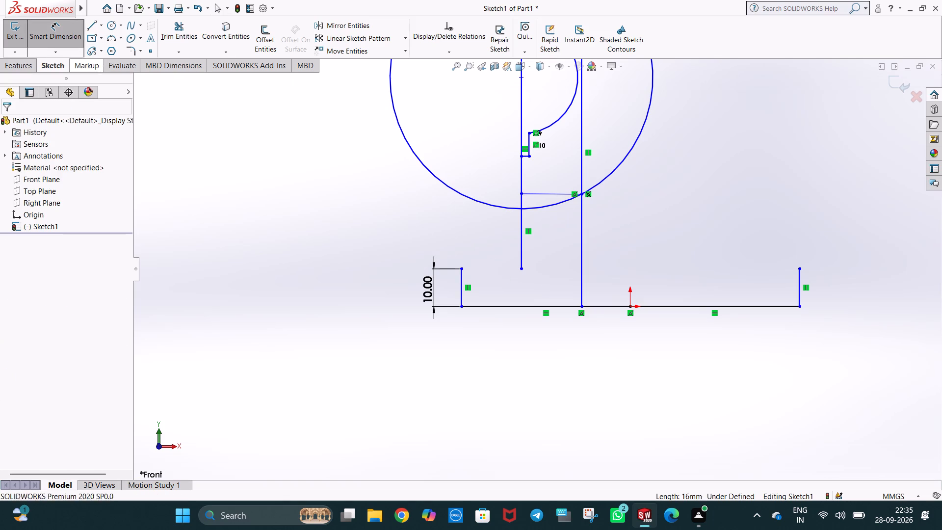
pyautogui.press('Escape')
pyautogui.press('Escape')
# Draw a 90 mm horizontal line joining the upper ends of the base's two vertical sides.
pyautogui.click(96, 25)
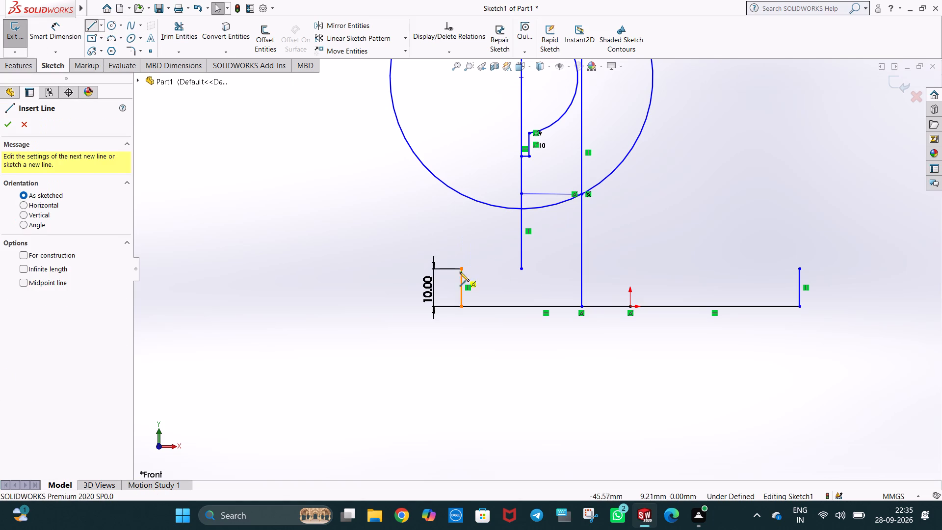
pyautogui.click(462, 269)
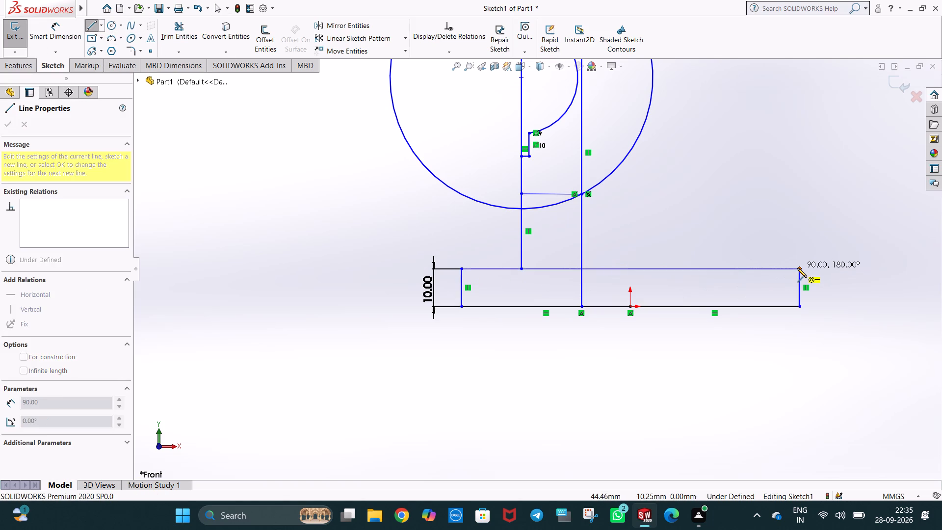
pyautogui.click(798, 268)
pyautogui.press('Escape')
pyautogui.press('Escape')
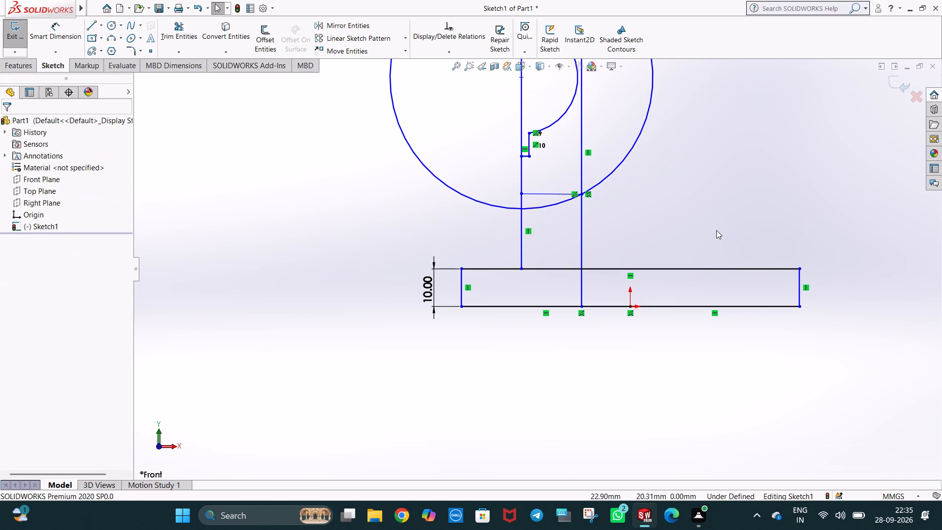
pyautogui.click(716, 230)
# Power trim the bottom arc of the large circle between the two long vertical lines.
pyautogui.scroll(2, 715, 229)
pyautogui.scroll(-1, 596, 220)
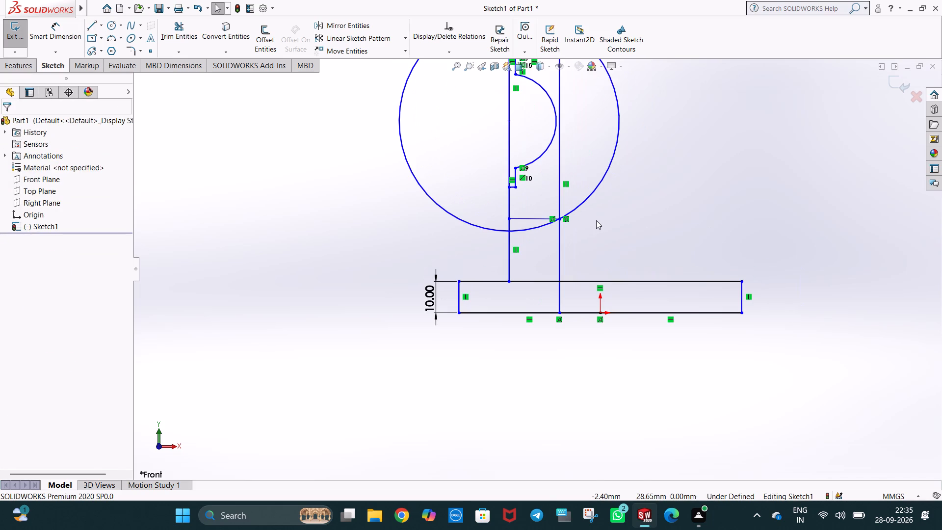
pyautogui.scroll(-2, 596, 220)
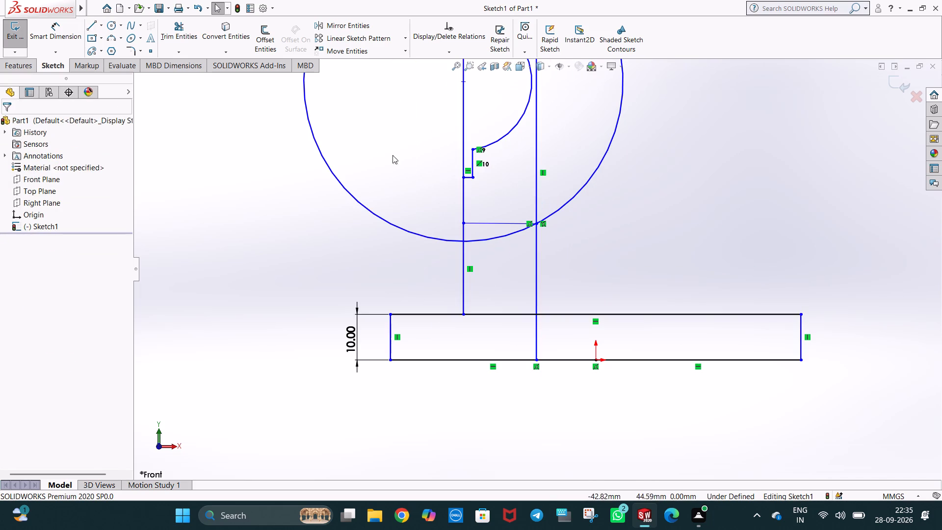
pyautogui.click(173, 40)
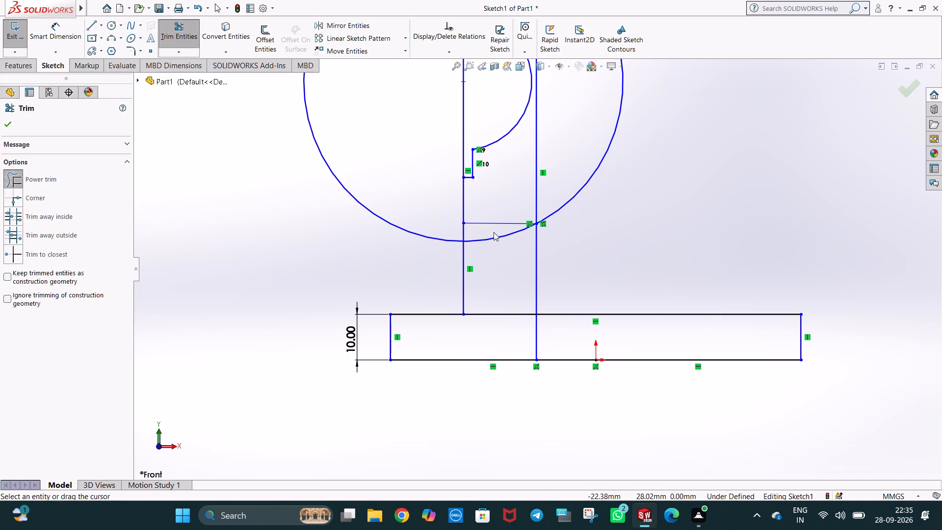
pyautogui.moveTo(494, 232); pyautogui.dragTo(498, 244)
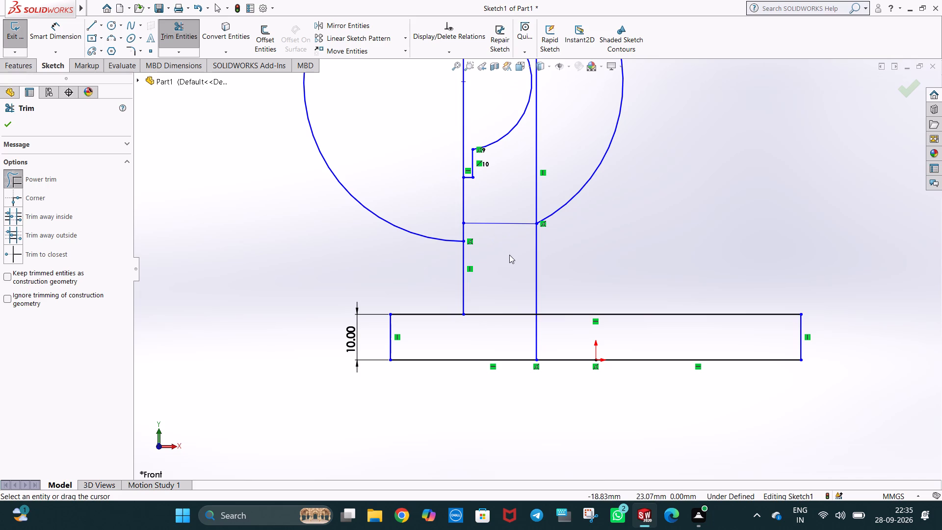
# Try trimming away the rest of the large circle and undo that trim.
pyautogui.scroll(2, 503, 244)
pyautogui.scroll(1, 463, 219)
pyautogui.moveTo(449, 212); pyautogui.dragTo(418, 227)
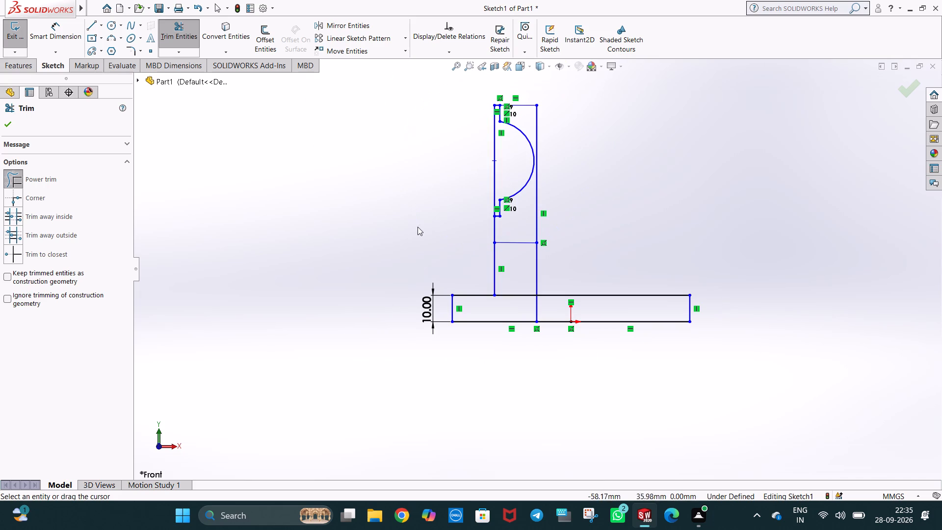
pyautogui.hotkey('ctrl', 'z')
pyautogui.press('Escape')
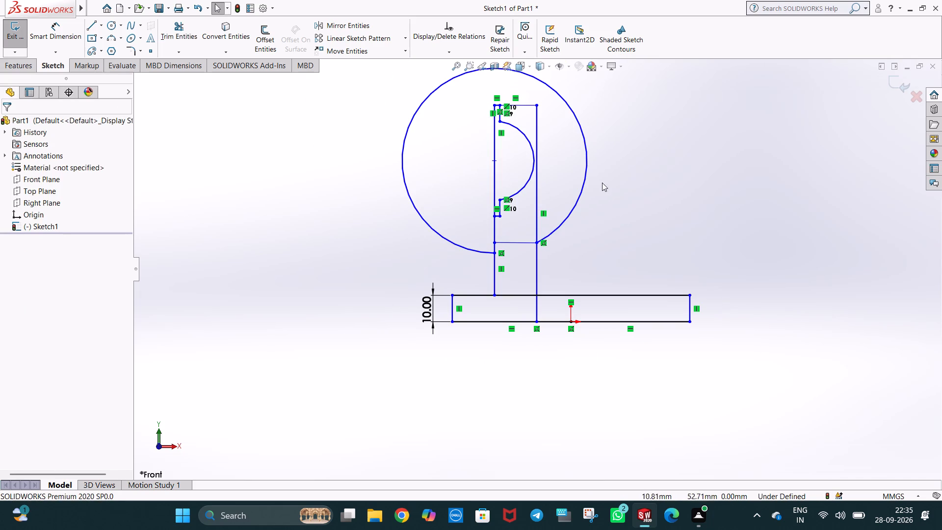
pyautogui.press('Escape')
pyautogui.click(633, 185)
# Draw a vertical line about 27 mm long from the profile's top-left corner up past the top of the large circle.
pyautogui.scroll(2, 598, 197)
pyautogui.scroll(-3, 569, 152)
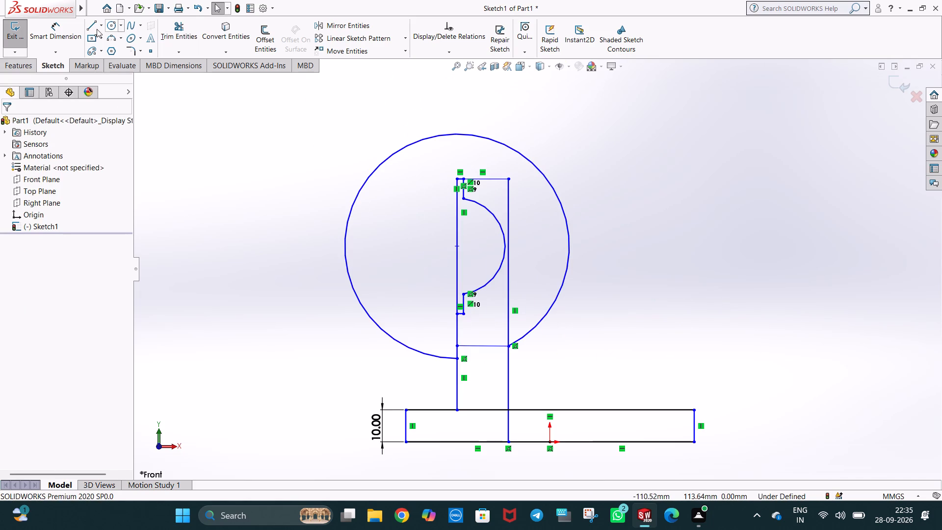
pyautogui.click(90, 26)
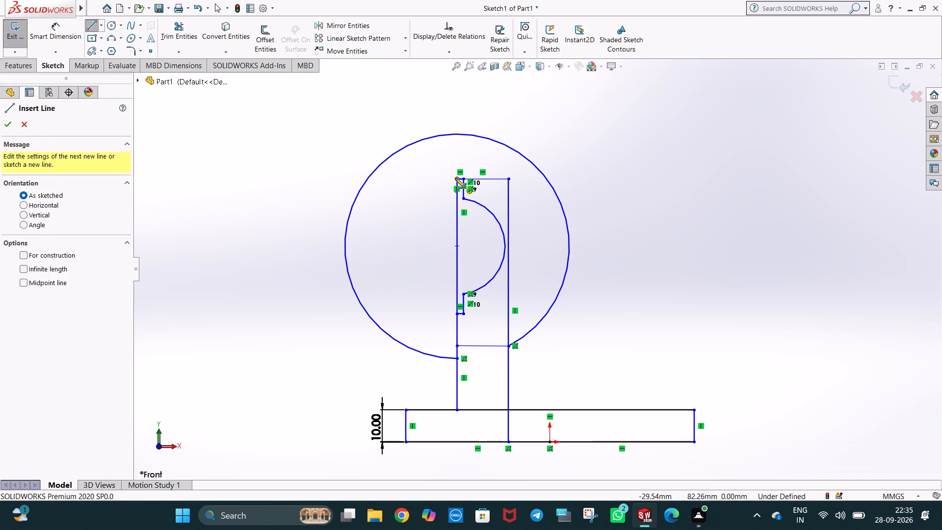
pyautogui.click(457, 178)
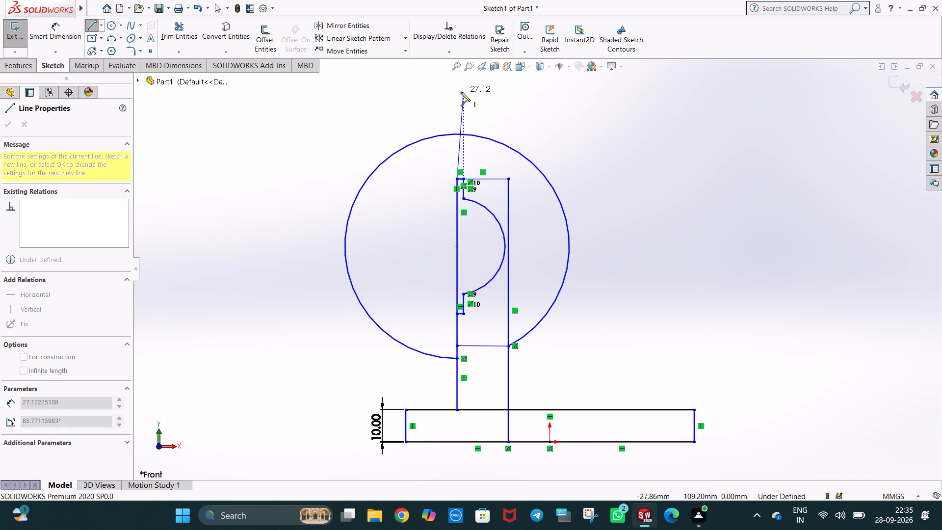
pyautogui.click(455, 93)
pyautogui.press('Escape')
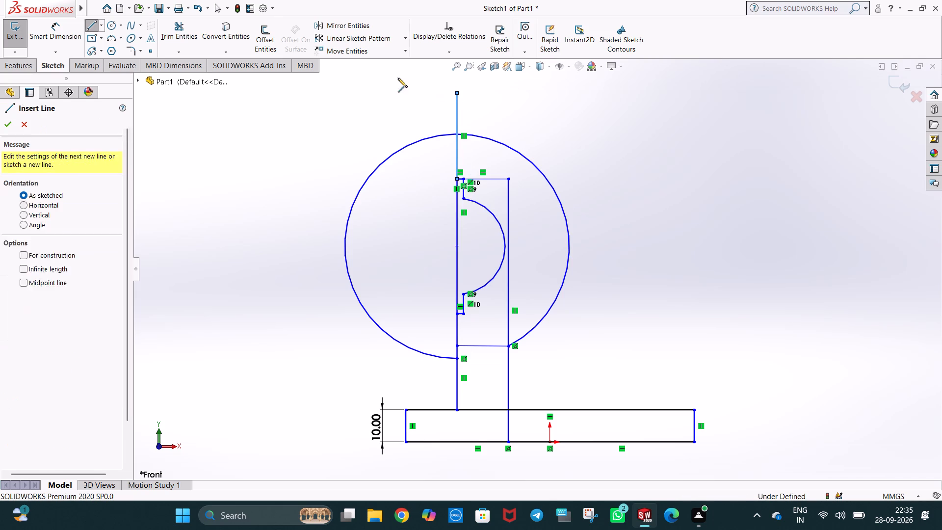
# Power trim the left half of the large circle back to the extended vertical line.
pyautogui.click(181, 35)
pyautogui.moveTo(317, 151); pyautogui.dragTo(372, 208)
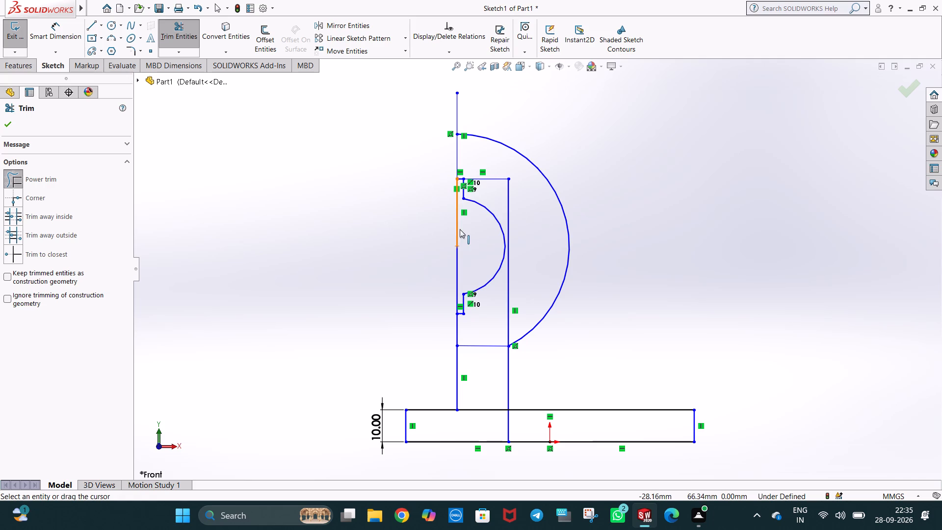
pyautogui.press('Escape')
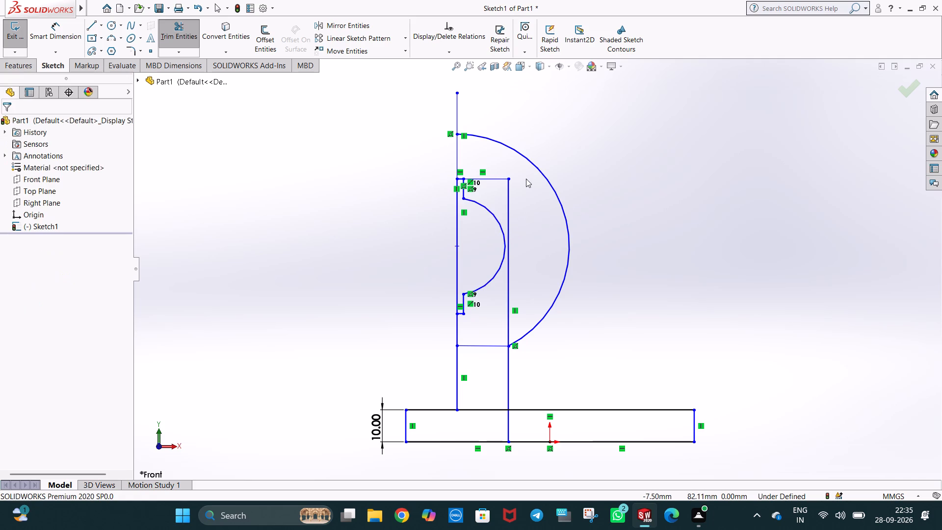
pyautogui.press('Escape')
pyautogui.click(611, 185)
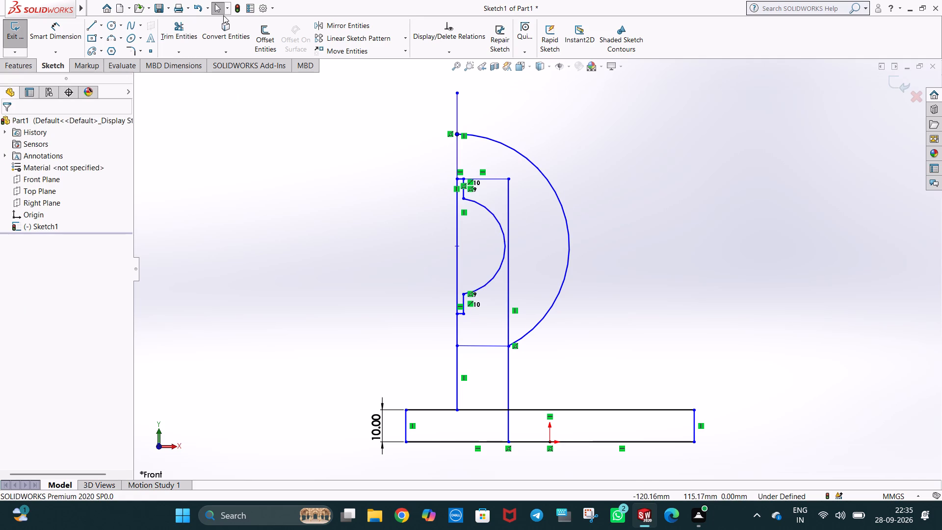
# Draw a horizontal centerline from the large arc's center point to well beyond its right side.
pyautogui.click(102, 29)
pyautogui.click(110, 53)
pyautogui.click(457, 247)
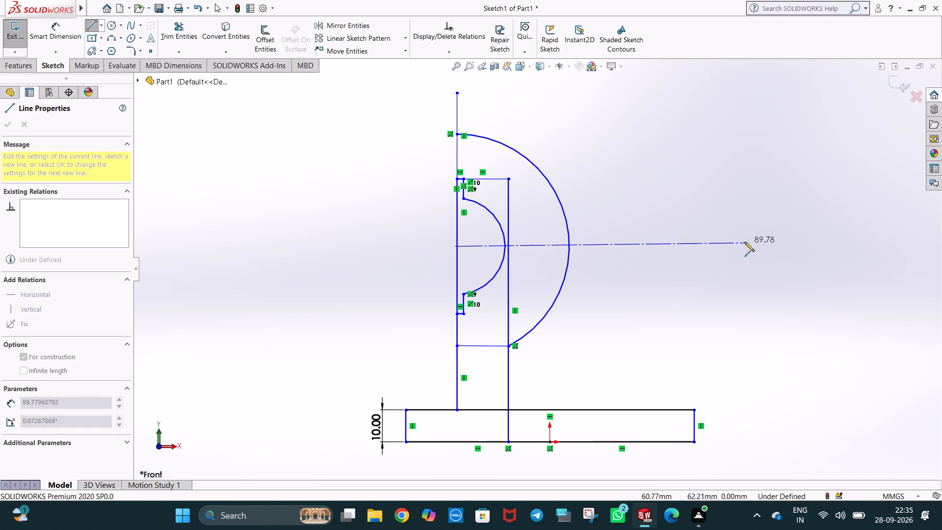
pyautogui.click(738, 245)
pyautogui.press('Escape')
pyautogui.press('Escape')
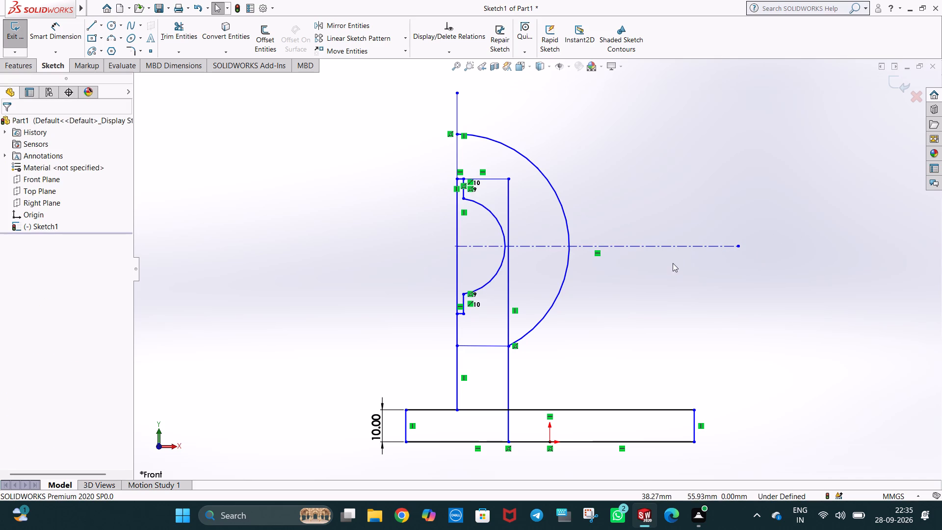
# Mirror the short horizontal line at the large arc's lower end about the horizontal centerline, keeping the original.
pyautogui.click(347, 26)
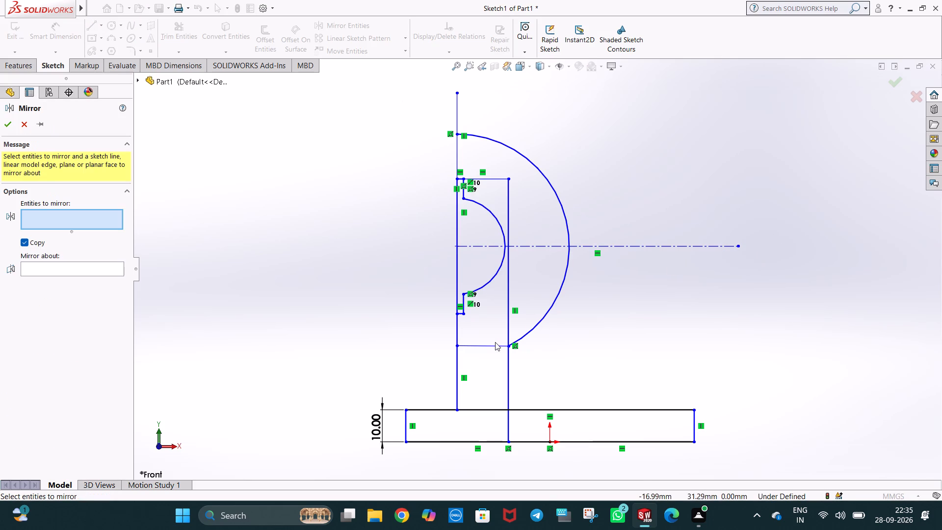
pyautogui.click(495, 343)
pyautogui.click(495, 345)
pyautogui.click(83, 268)
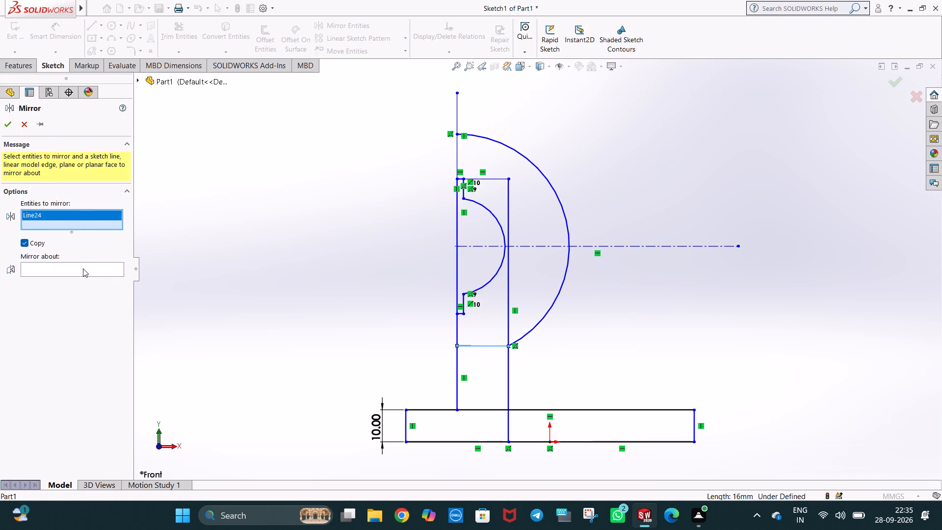
pyautogui.click(476, 247)
pyautogui.rightClick(476, 247)
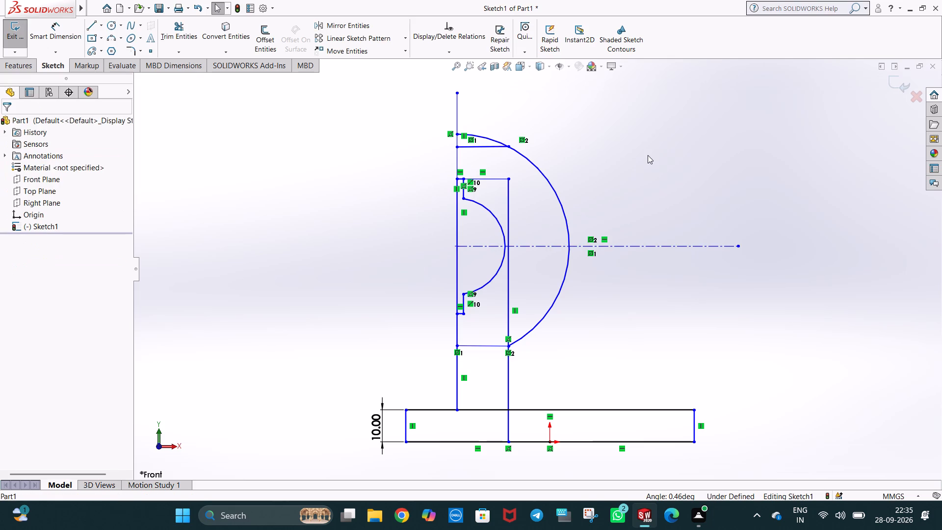
pyautogui.click(648, 155)
# Examine where the right end of the mirrored upper line meets the large arc.
pyautogui.scroll(-9, 523, 176)
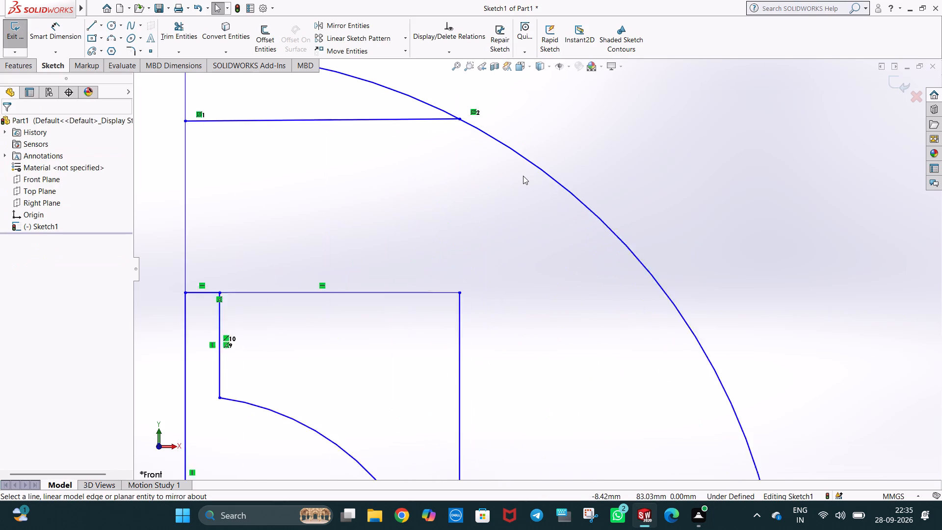
pyautogui.scroll(-5, 523, 176)
pyautogui.scroll(3, 421, 90)
pyautogui.scroll(-4, 445, 189)
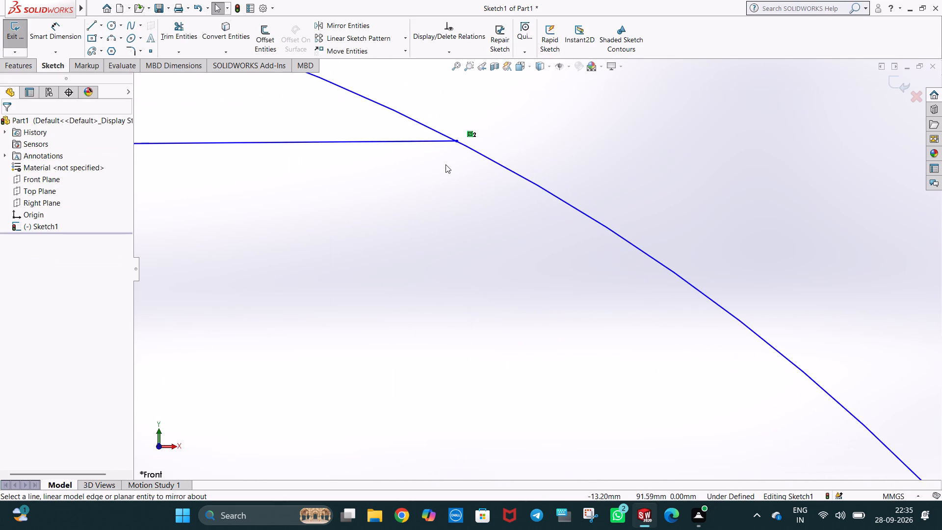
pyautogui.scroll(-3, 470, 136)
pyautogui.scroll(-8, 475, 186)
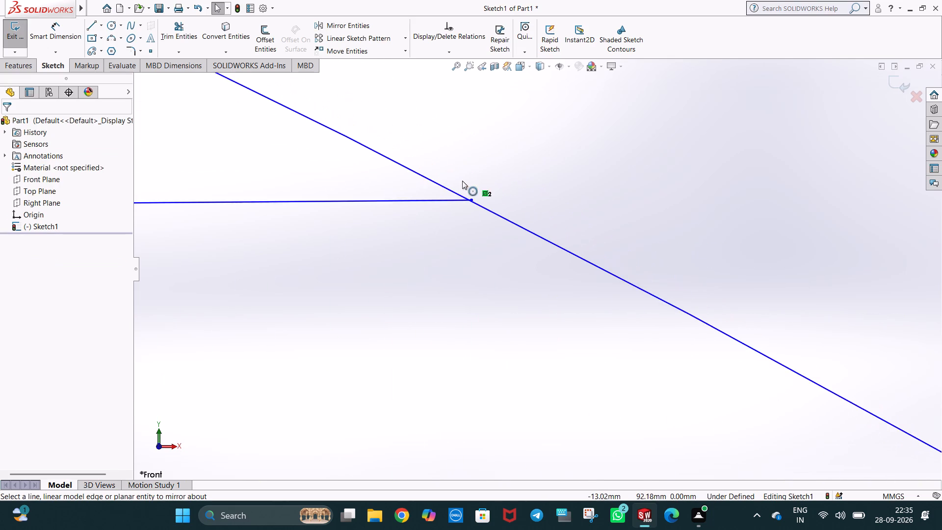
pyautogui.scroll(-13, 462, 181)
pyautogui.scroll(13, 558, 224)
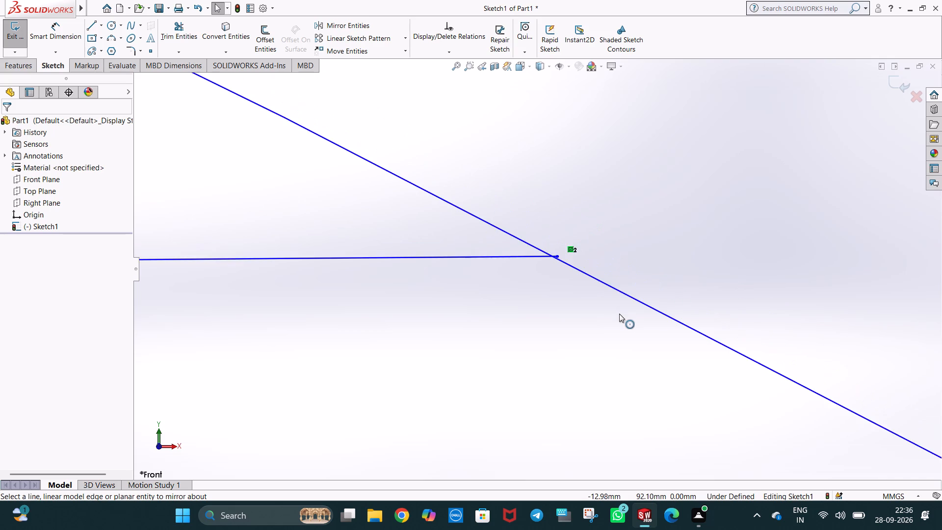
pyautogui.scroll(14, 619, 314)
pyautogui.scroll(15, 614, 318)
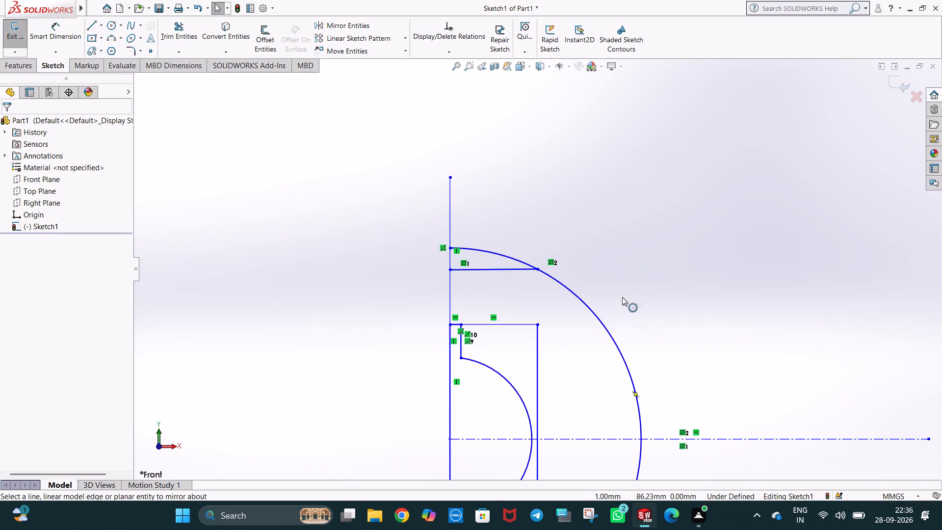
pyautogui.click(647, 279)
pyautogui.scroll(4, 648, 327)
pyautogui.click(587, 332)
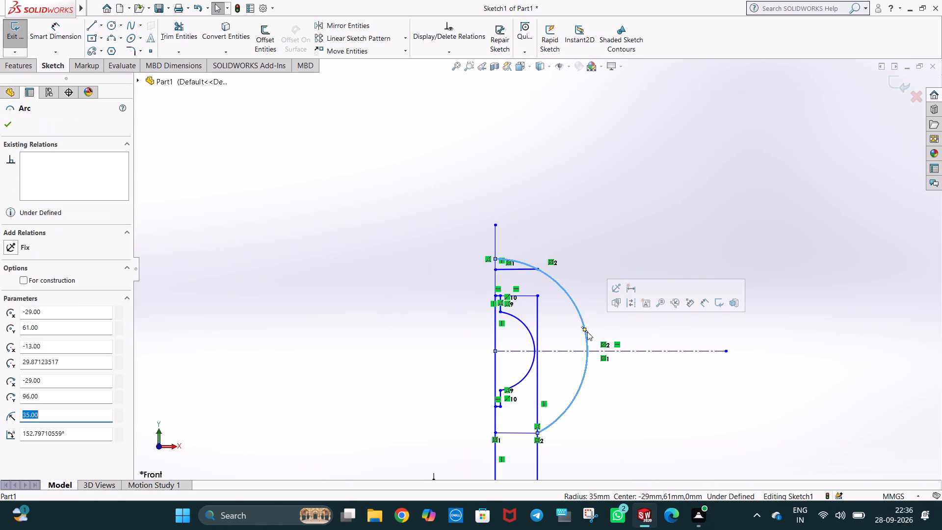
pyautogui.click(570, 247)
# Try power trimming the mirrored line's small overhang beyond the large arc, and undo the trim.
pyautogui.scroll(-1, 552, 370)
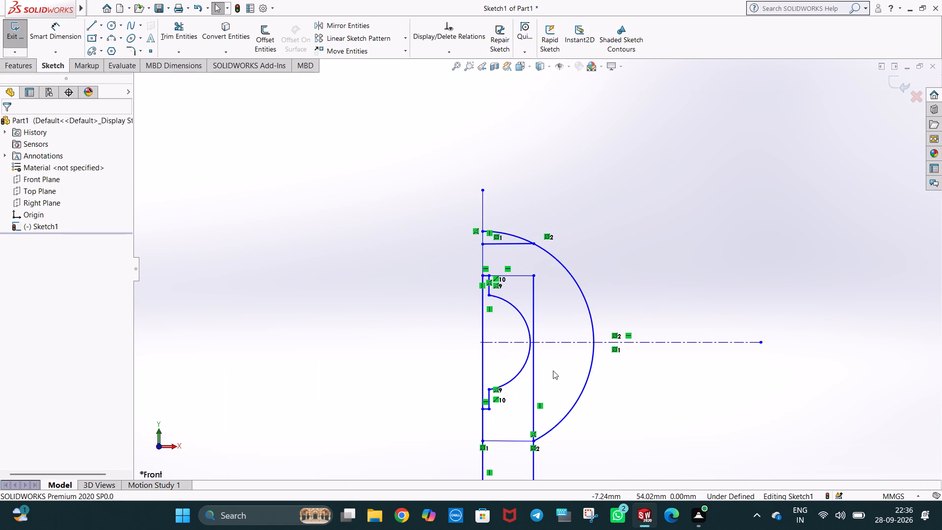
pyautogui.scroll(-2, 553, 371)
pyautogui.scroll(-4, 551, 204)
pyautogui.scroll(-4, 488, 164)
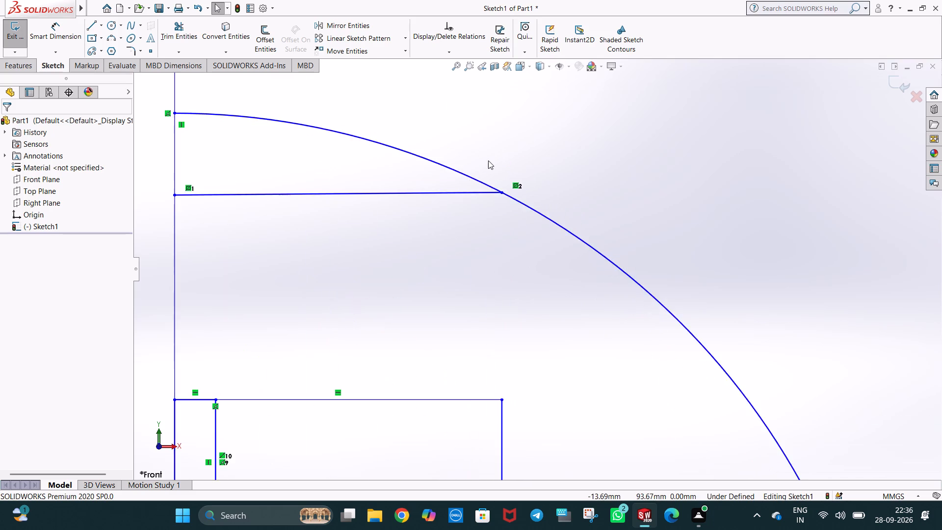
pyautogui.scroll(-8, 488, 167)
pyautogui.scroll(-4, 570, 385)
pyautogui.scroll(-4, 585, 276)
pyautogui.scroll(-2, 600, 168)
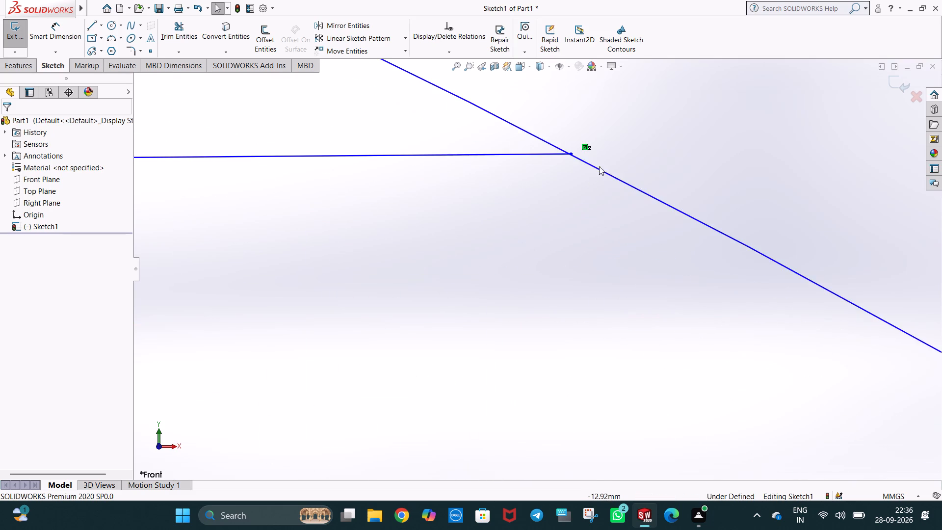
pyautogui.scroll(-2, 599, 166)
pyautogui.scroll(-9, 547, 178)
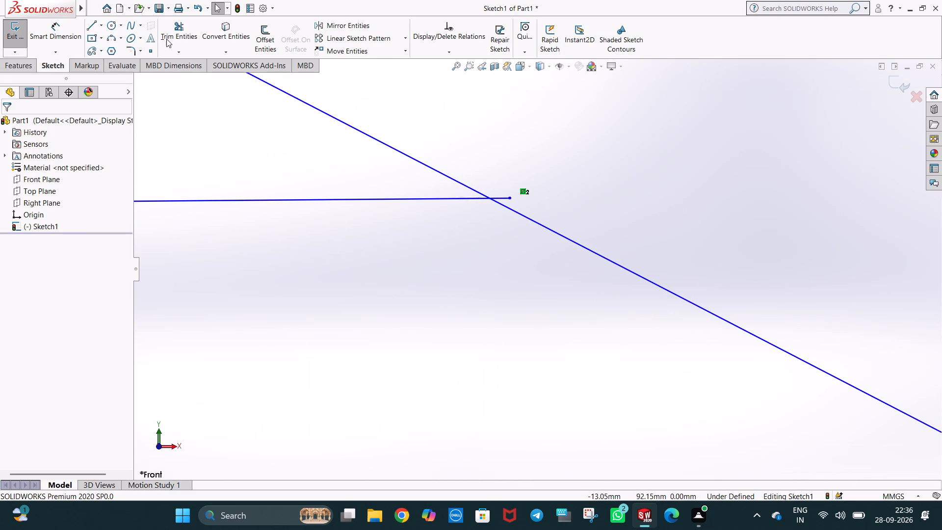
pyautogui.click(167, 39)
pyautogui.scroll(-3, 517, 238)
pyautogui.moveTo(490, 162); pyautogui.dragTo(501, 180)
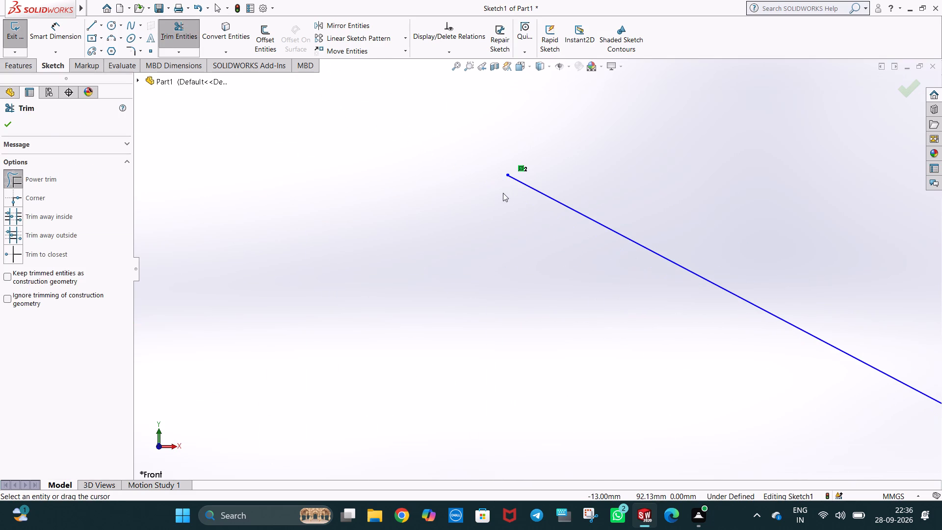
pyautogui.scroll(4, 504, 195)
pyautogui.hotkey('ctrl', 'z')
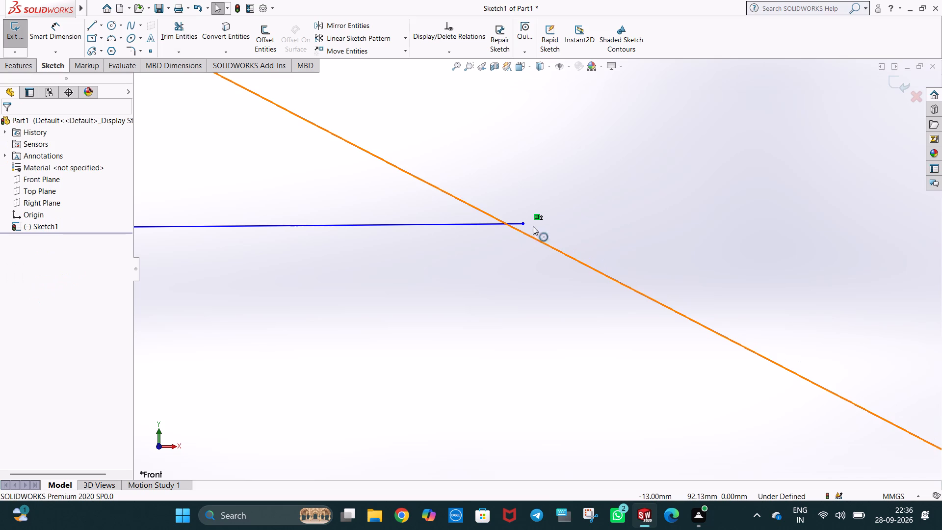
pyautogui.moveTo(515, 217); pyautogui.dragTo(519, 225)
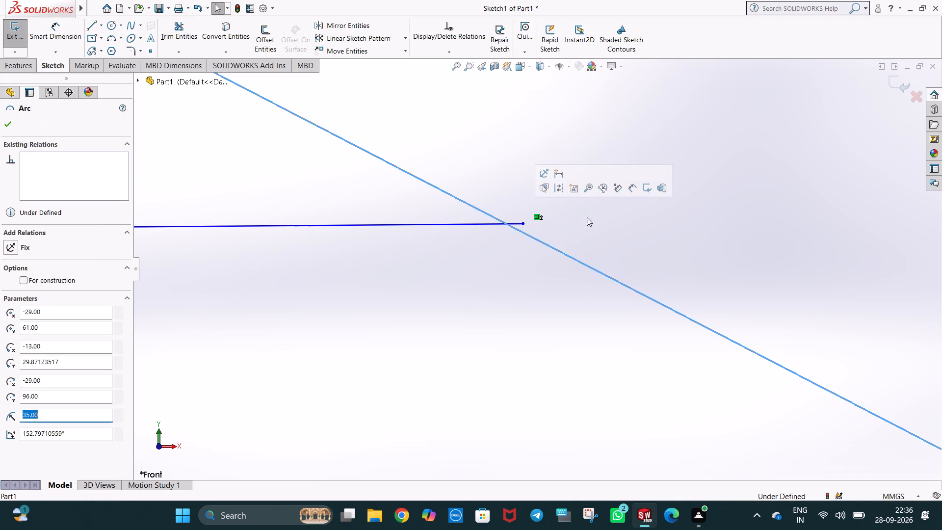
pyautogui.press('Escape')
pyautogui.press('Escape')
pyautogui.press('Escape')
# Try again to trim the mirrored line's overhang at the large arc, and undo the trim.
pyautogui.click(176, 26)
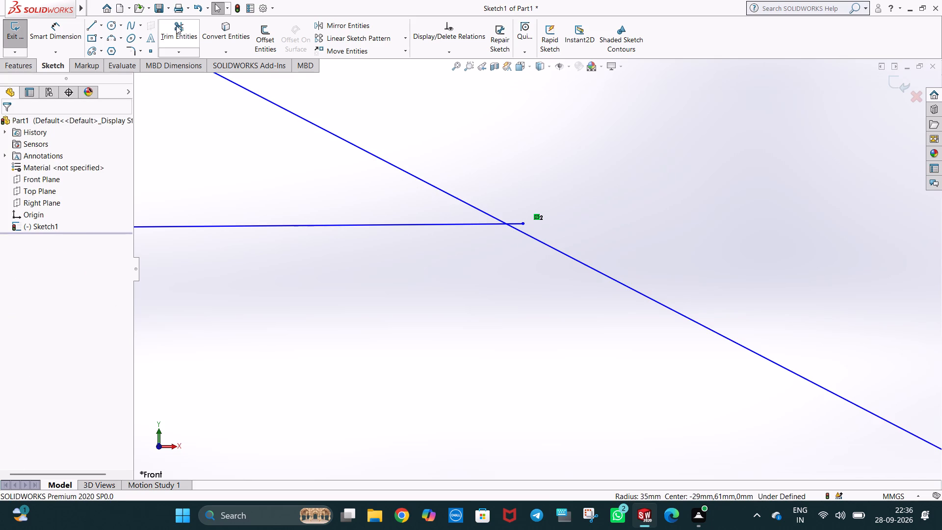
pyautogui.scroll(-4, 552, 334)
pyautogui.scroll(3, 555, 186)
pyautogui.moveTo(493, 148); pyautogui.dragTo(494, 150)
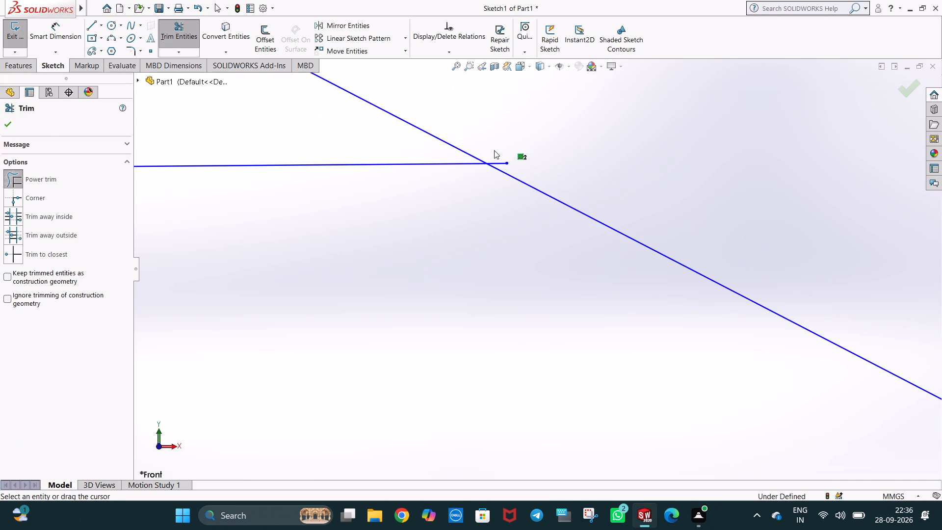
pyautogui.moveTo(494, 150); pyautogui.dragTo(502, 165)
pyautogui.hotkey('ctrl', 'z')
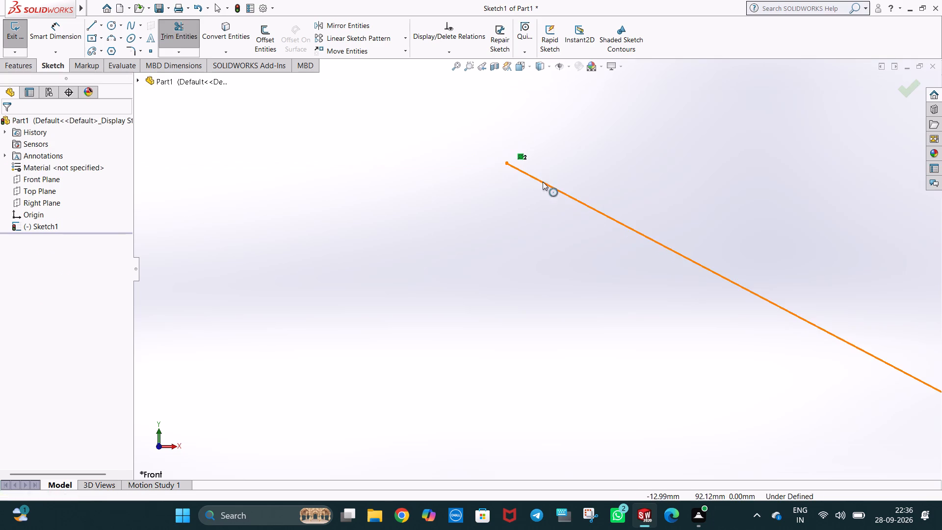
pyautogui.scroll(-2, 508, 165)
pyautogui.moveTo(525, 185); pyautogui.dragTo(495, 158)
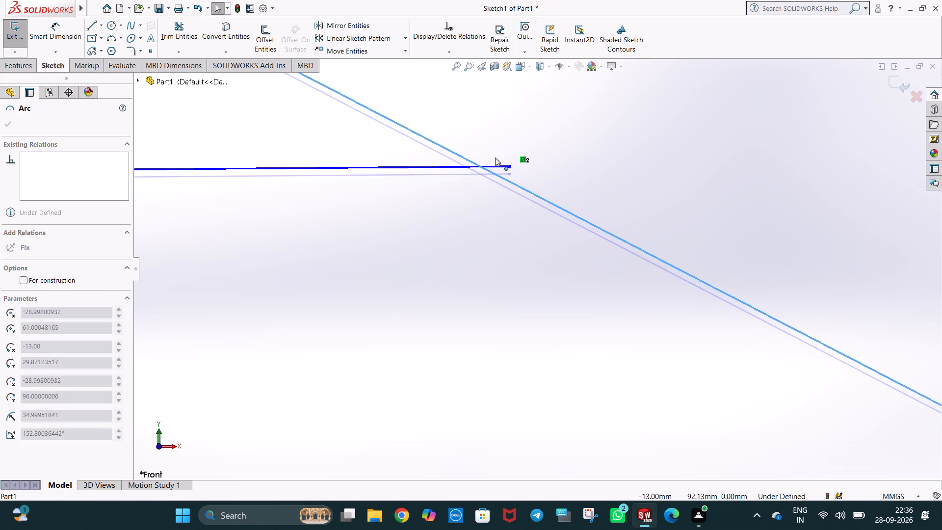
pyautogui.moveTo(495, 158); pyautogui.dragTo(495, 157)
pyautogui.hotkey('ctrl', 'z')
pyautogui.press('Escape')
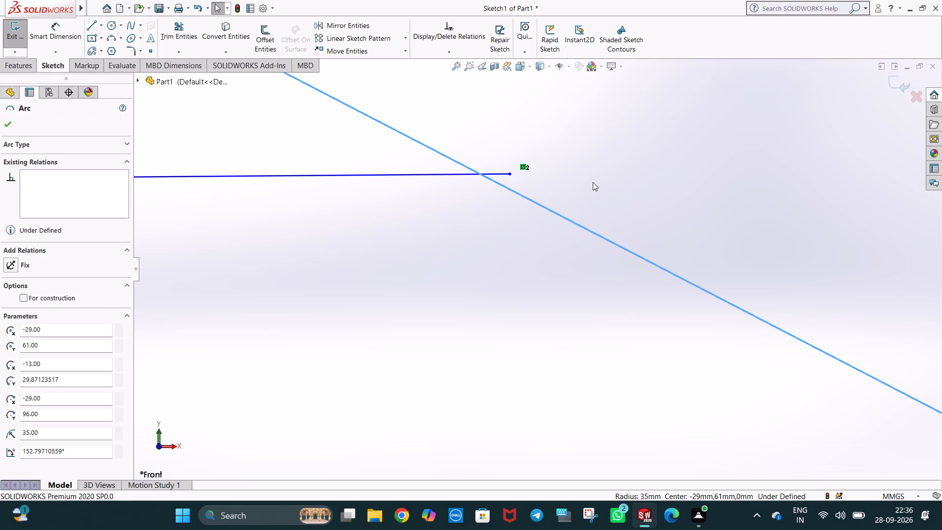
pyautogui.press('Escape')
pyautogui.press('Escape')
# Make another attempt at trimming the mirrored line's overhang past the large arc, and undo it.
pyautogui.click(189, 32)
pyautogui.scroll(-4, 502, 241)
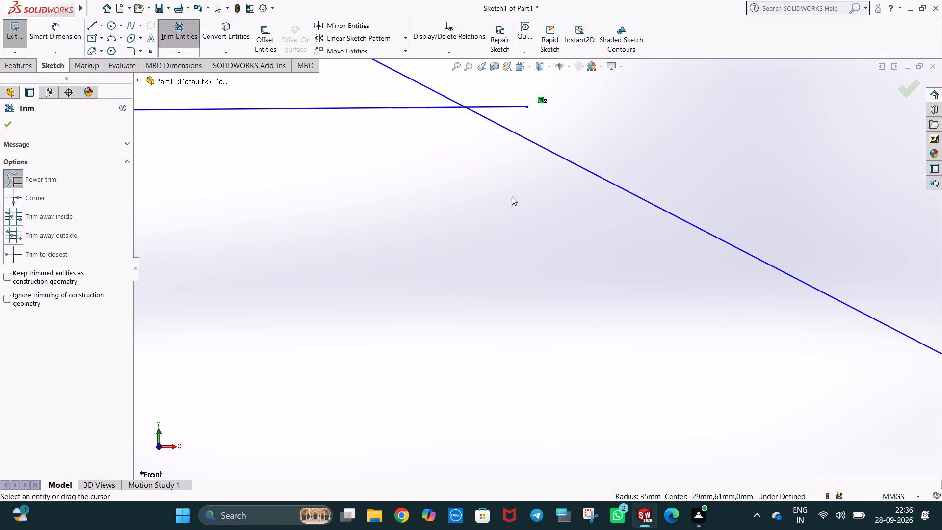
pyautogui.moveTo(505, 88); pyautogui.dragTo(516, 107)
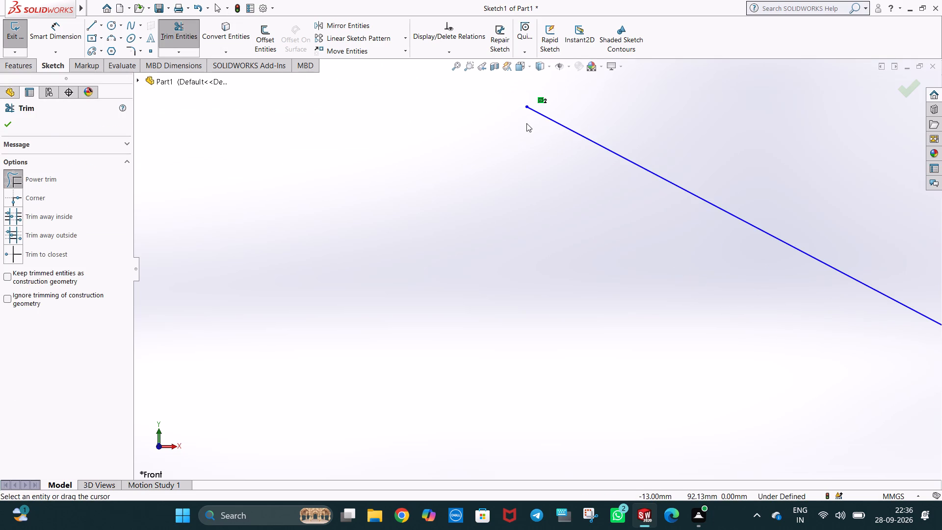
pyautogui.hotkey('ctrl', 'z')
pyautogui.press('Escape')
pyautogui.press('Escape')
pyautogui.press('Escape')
# Examine the junction of the lower short horizontal line, the long vertical line and the large arc's lower end.
pyautogui.scroll(20, 551, 204)
pyautogui.scroll(15, 551, 204)
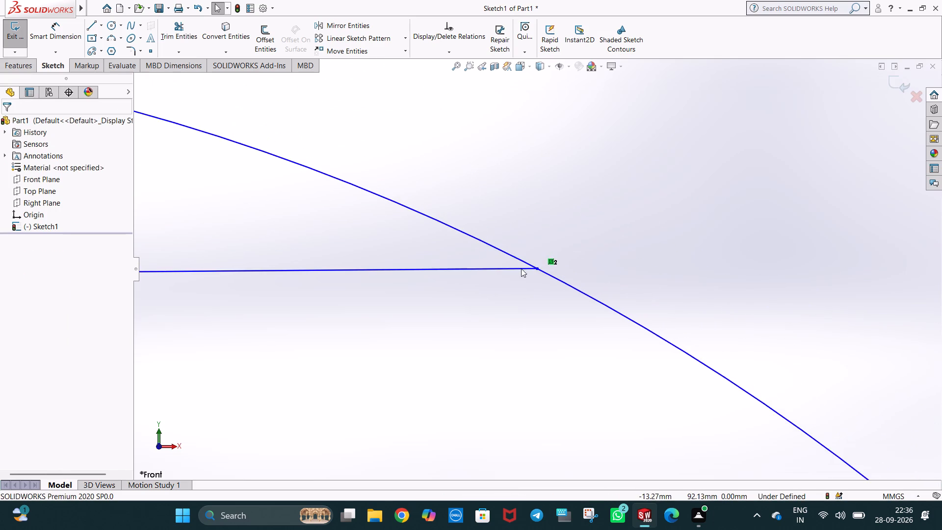
pyautogui.scroll(17, 521, 268)
pyautogui.scroll(6, 527, 332)
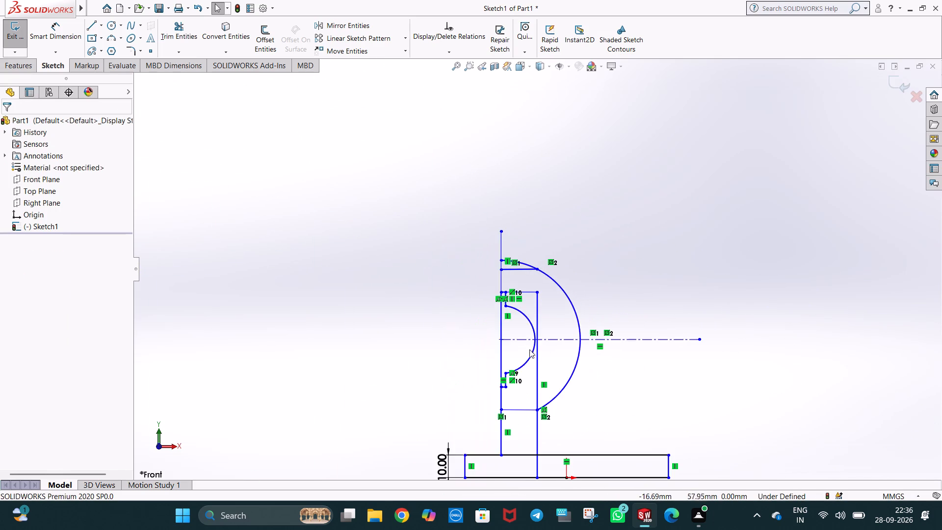
pyautogui.scroll(-4, 544, 366)
pyautogui.scroll(-5, 561, 451)
pyautogui.scroll(-4, 497, 366)
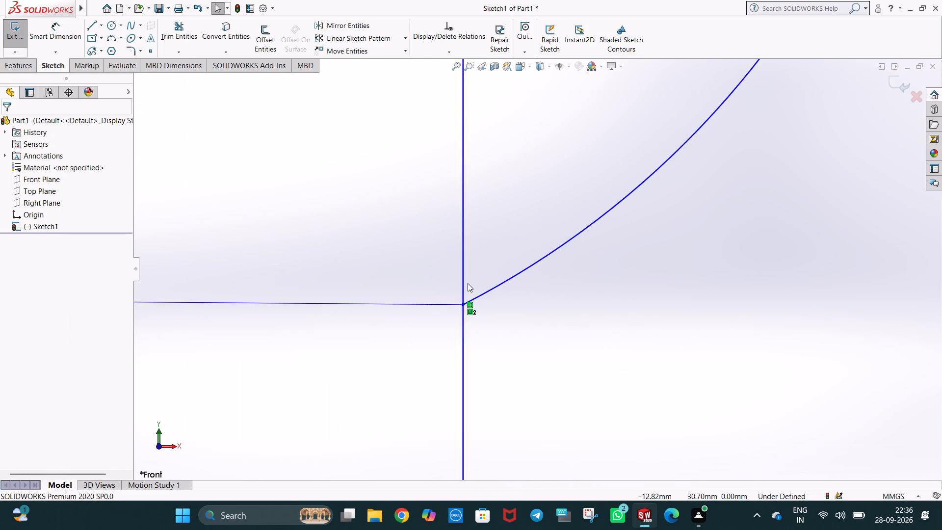
pyautogui.scroll(-20, 468, 293)
pyautogui.scroll(-12, 468, 293)
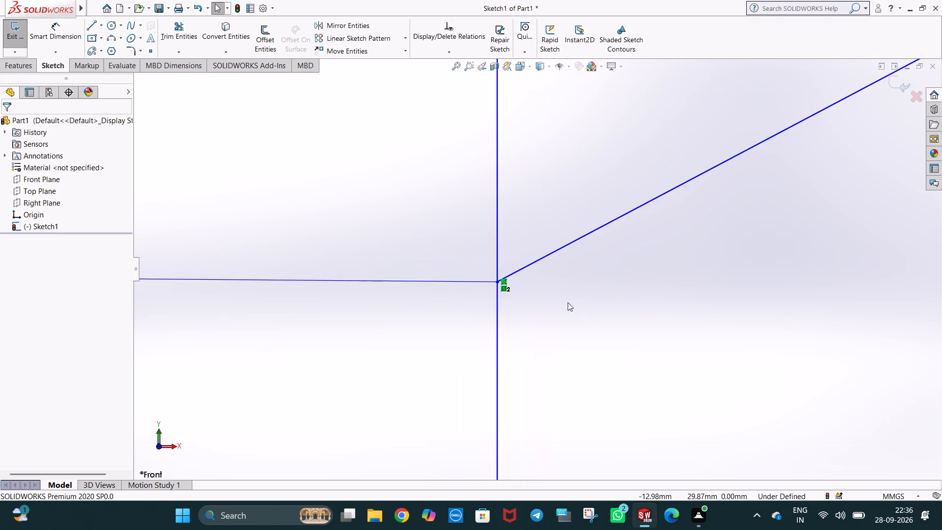
pyautogui.scroll(-6, 521, 296)
pyautogui.scroll(-17, 481, 259)
pyautogui.scroll(-6, 549, 291)
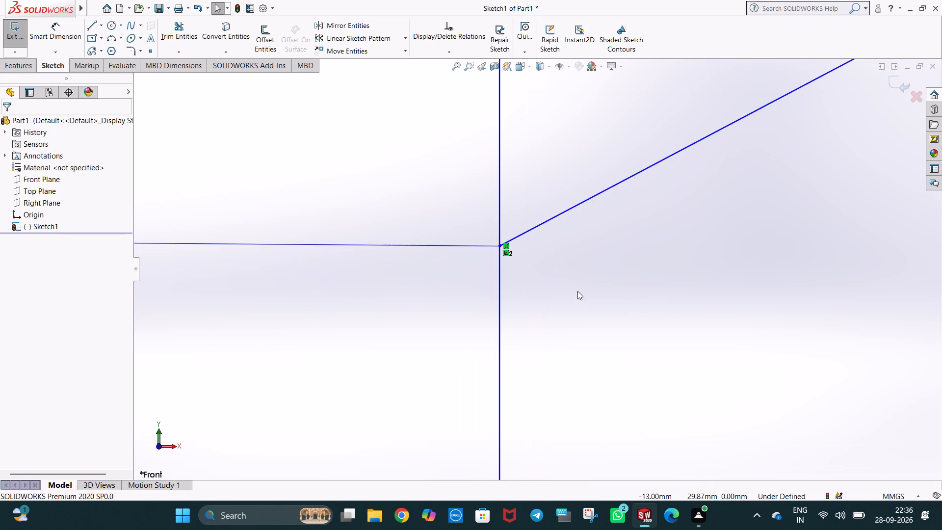
pyautogui.scroll(-5, 546, 270)
pyautogui.scroll(-5, 359, 187)
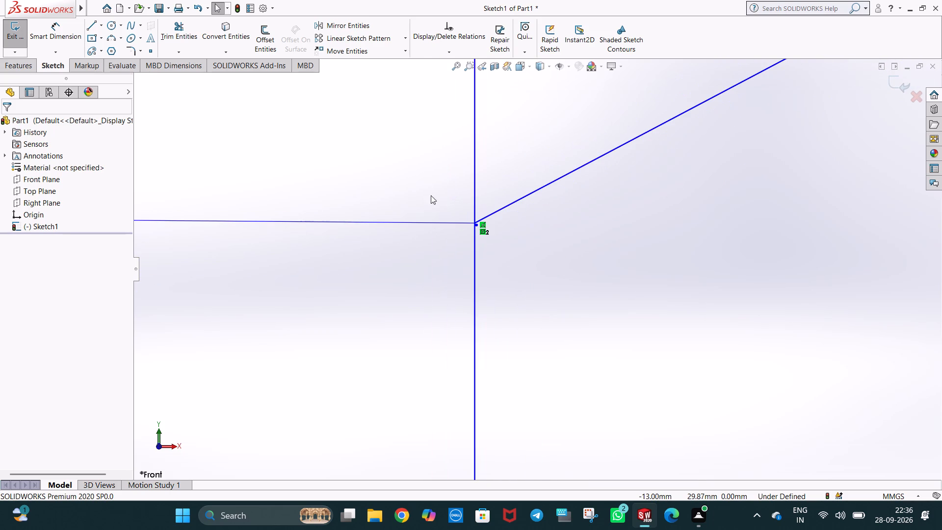
# Undo the mirrored line, its horizontal centerline and the trims that cut the large circle to a half arc.
pyautogui.scroll(-5, 502, 218)
pyautogui.scroll(-8, 543, 243)
pyautogui.scroll(1, 518, 239)
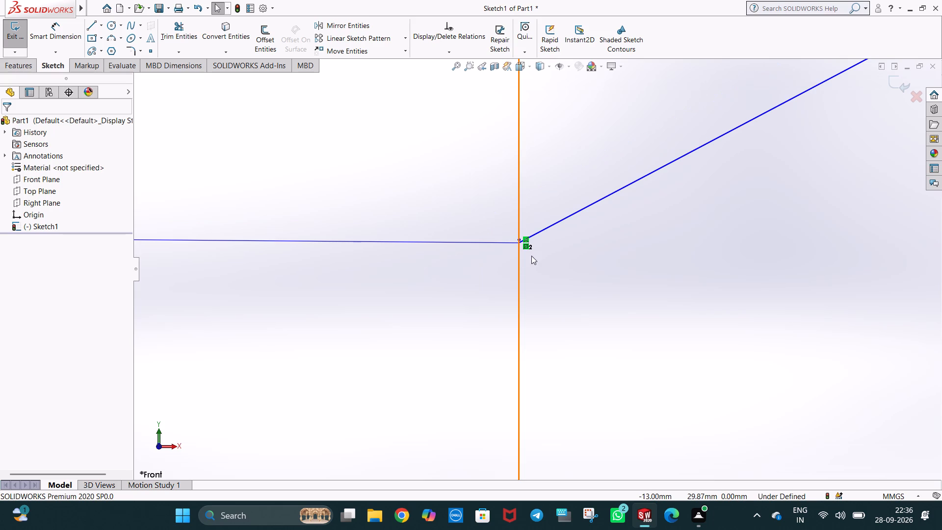
pyautogui.press('Escape')
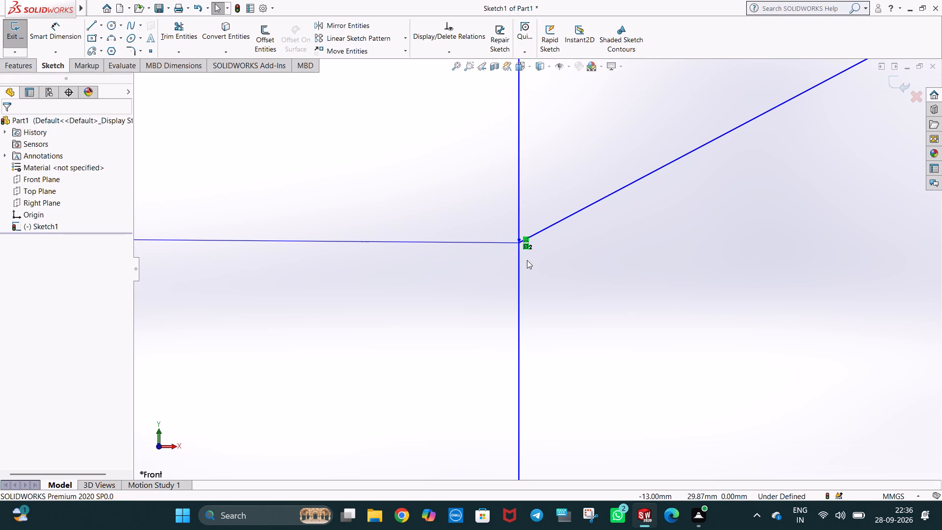
pyautogui.hotkey('ctrl', '8')
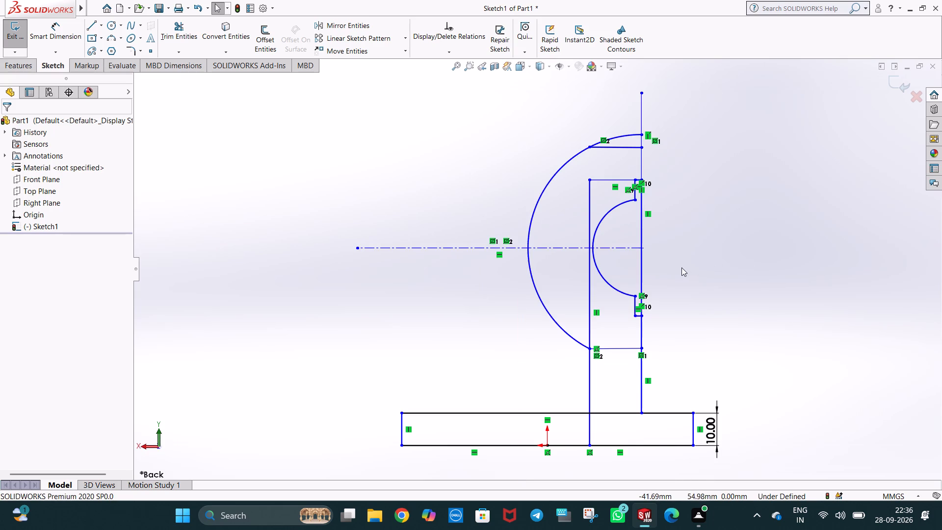
pyautogui.scroll(-1, 680, 287)
pyautogui.scroll(3, 680, 287)
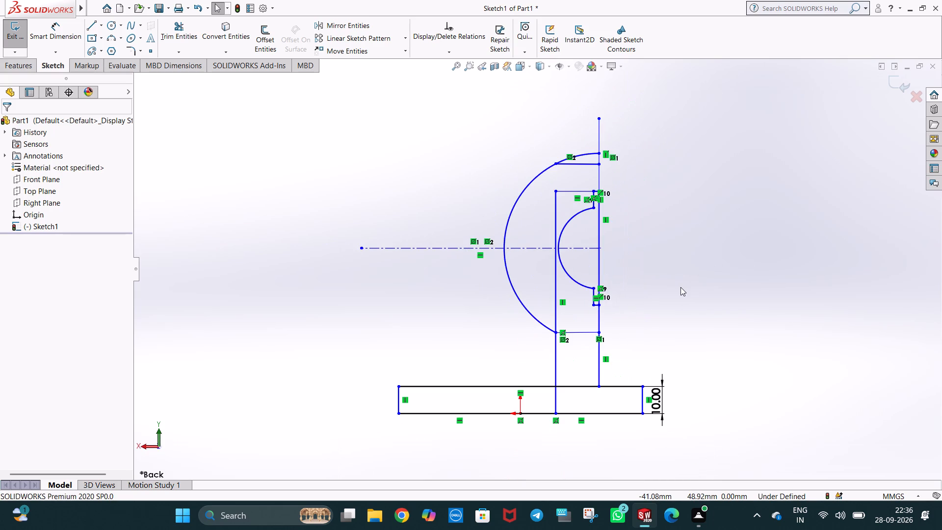
pyautogui.hotkey('ctrl', 'z')
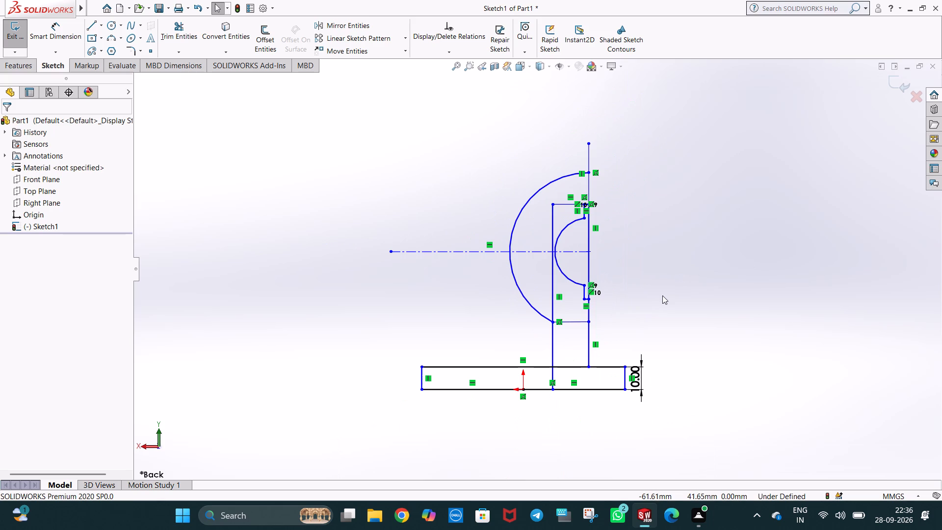
pyautogui.hotkey('ctrl', 'z')
pyautogui.hotkey('ctrl', 'z')
pyautogui.hotkey('ctrl', 'z')
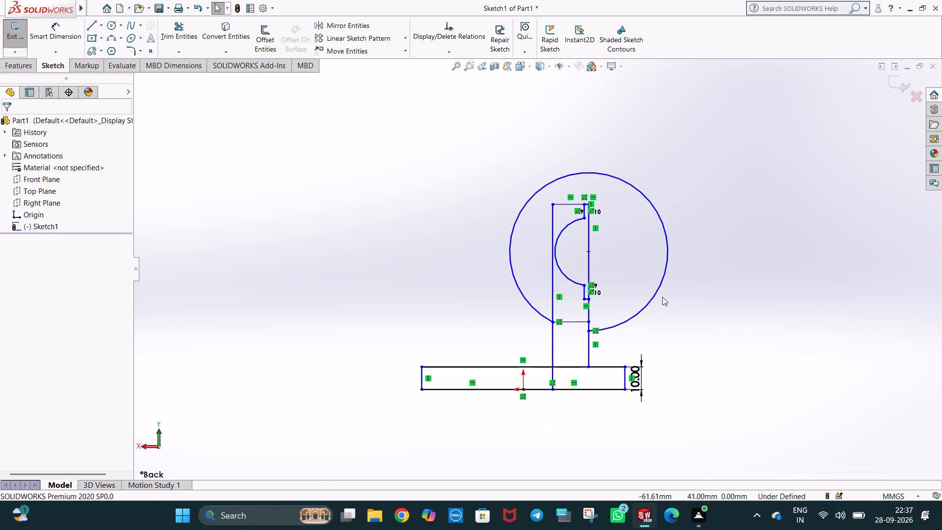
# Undo the remaining trims back to the full large circle and the small rectangle standing on the base.
pyautogui.hotkey('ctrl', 'z')
pyautogui.hotkey('ctrl', 'z')
pyautogui.hotkey('ctrl', 'z')
pyautogui.hotkey('ctrl', 'z')
pyautogui.hotkey('ctrl', 'z')
pyautogui.hotkey('ctrl', 'z')
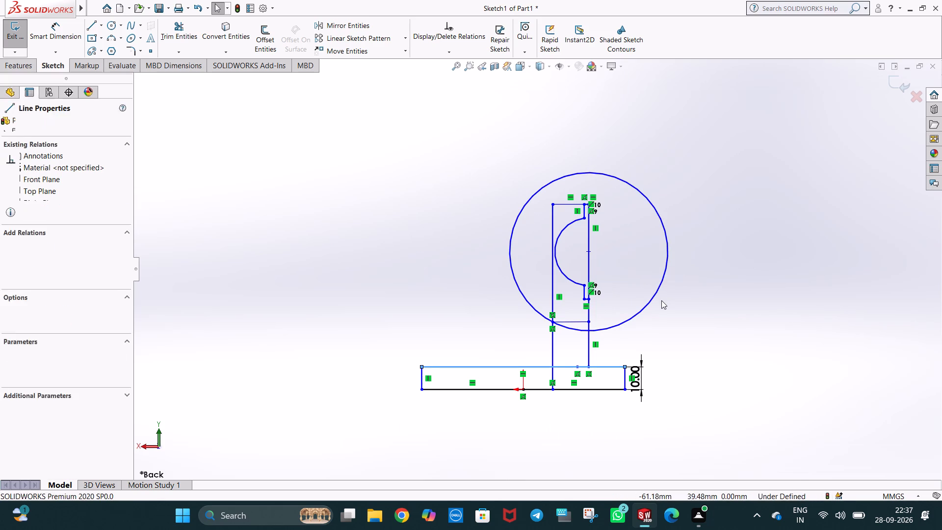
pyautogui.hotkey('ctrl', 'z')
pyautogui.click(234, 216)
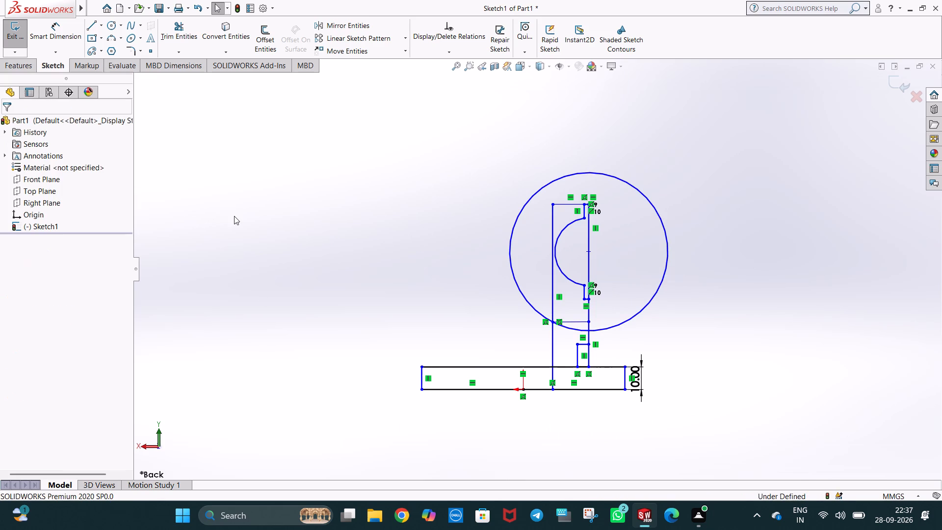
# Undo the web's long vertical line and its short upper and lower horizontal lines, keeping the large circle and half-profile.
pyautogui.click(38, 180)
pyautogui.click(46, 165)
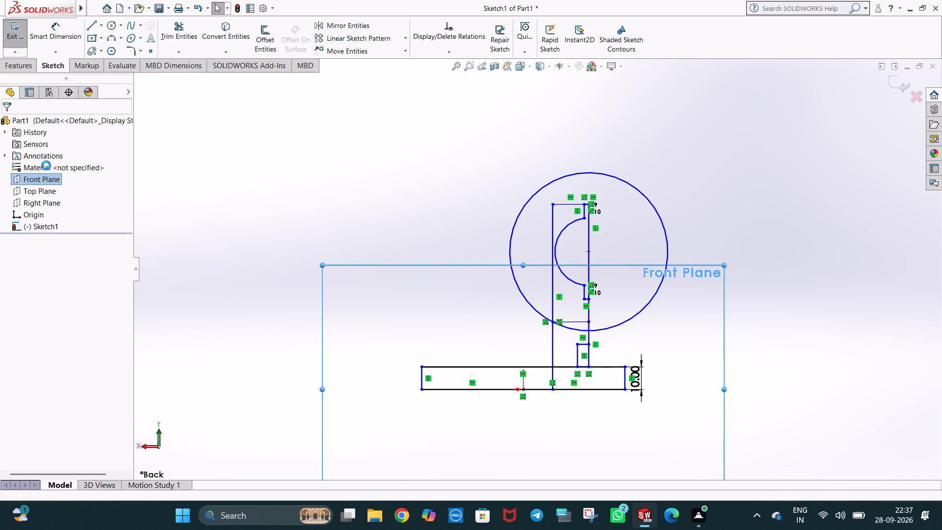
pyautogui.moveTo(675, 323); pyautogui.dragTo(503, 361, button='middle')
pyautogui.hotkey('ctrl', 'z')
pyautogui.hotkey('ctrl', 'z')
pyautogui.hotkey('ctrl', 'z')
pyautogui.hotkey('ctrl', 'z')
pyautogui.hotkey('ctrl', 'z')
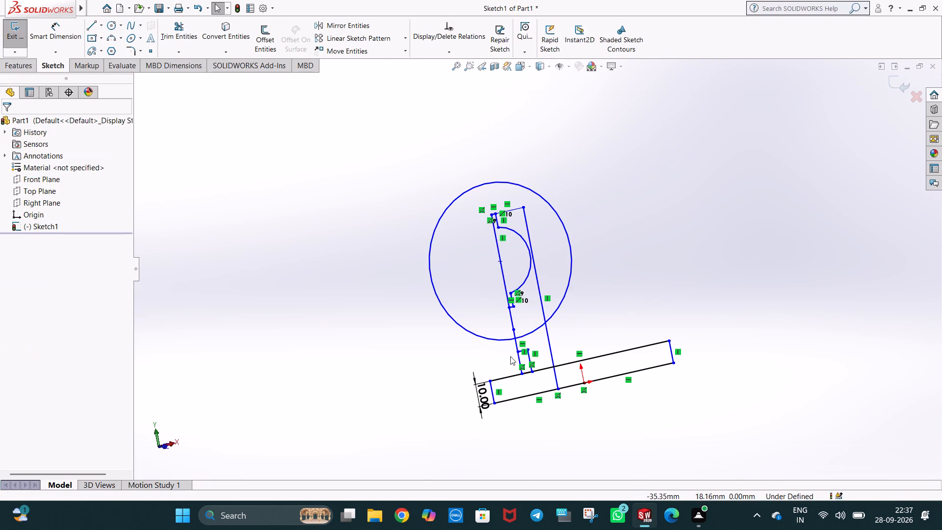
pyautogui.scroll(2, 578, 329)
pyautogui.hotkey('ctrl', 'z')
pyautogui.scroll(-2, 588, 358)
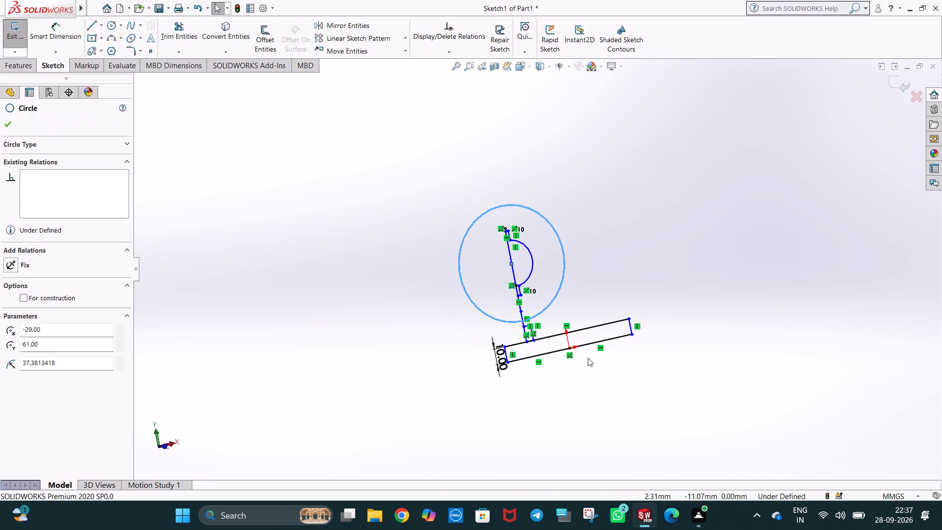
# Return the sketch to the front view and examine the remaining circle, half-profile, small rectangle and base.
pyautogui.click(176, 442)
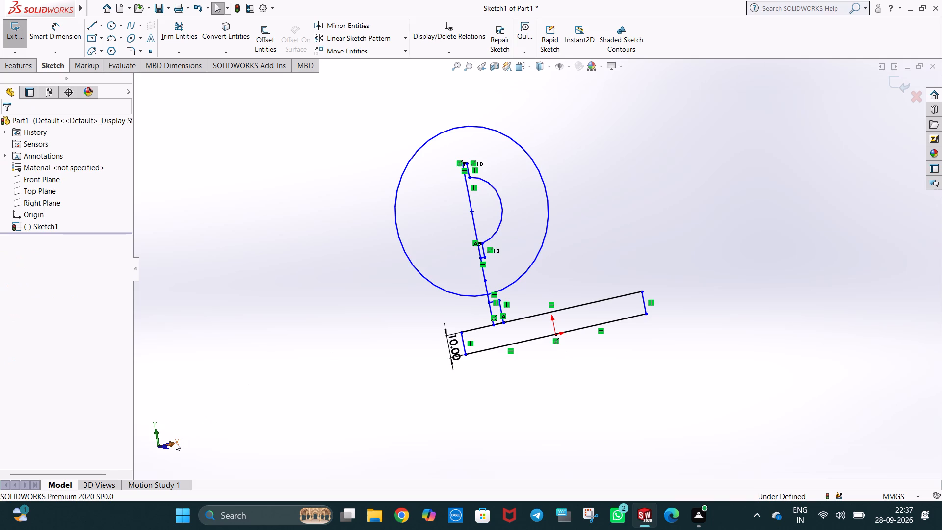
pyautogui.click(174, 443)
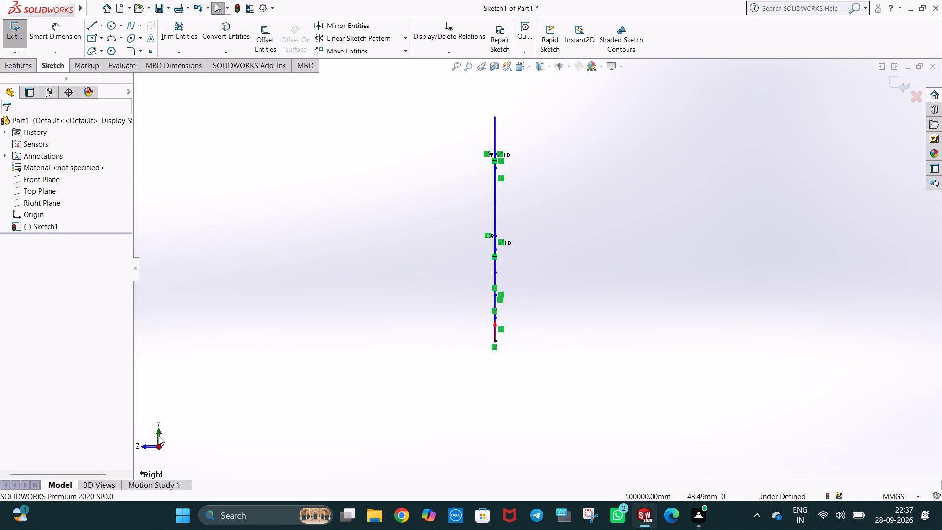
pyautogui.click(159, 433)
pyautogui.click(157, 453)
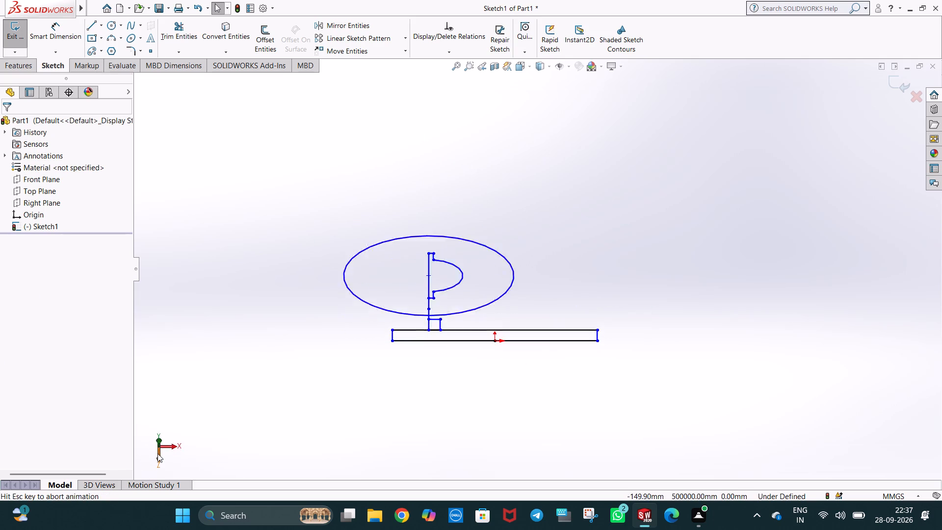
pyautogui.click(642, 289)
pyautogui.moveTo(566, 262); pyautogui.dragTo(554, 296, button='middle')
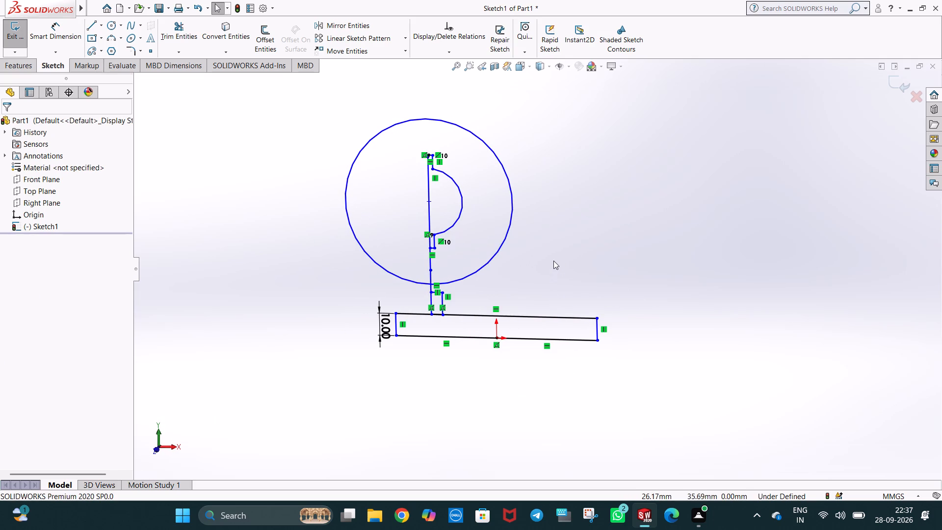
pyautogui.hotkey('ctrl', '1')
pyautogui.scroll(2, 561, 291)
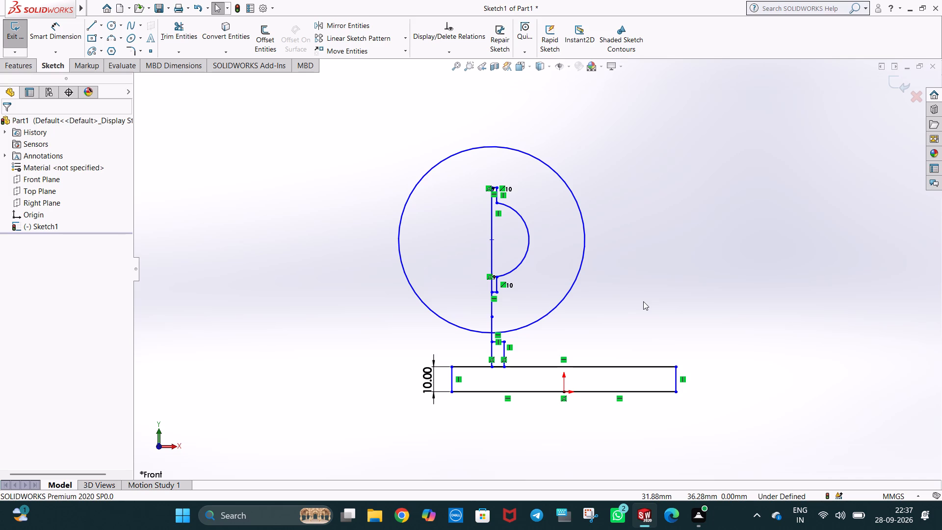
pyautogui.click(643, 301)
pyautogui.scroll(-3, 592, 345)
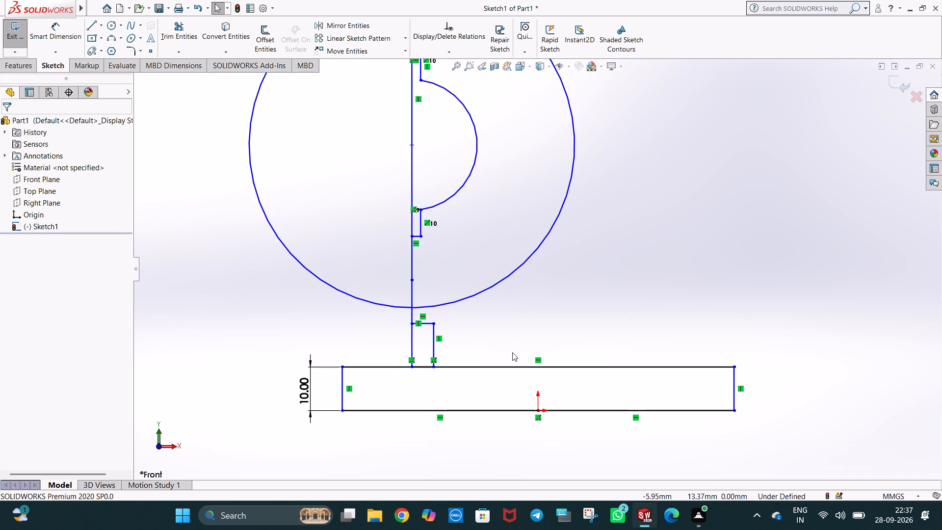
pyautogui.scroll(2, 512, 351)
pyautogui.scroll(2, 485, 217)
pyautogui.scroll(-3, 513, 183)
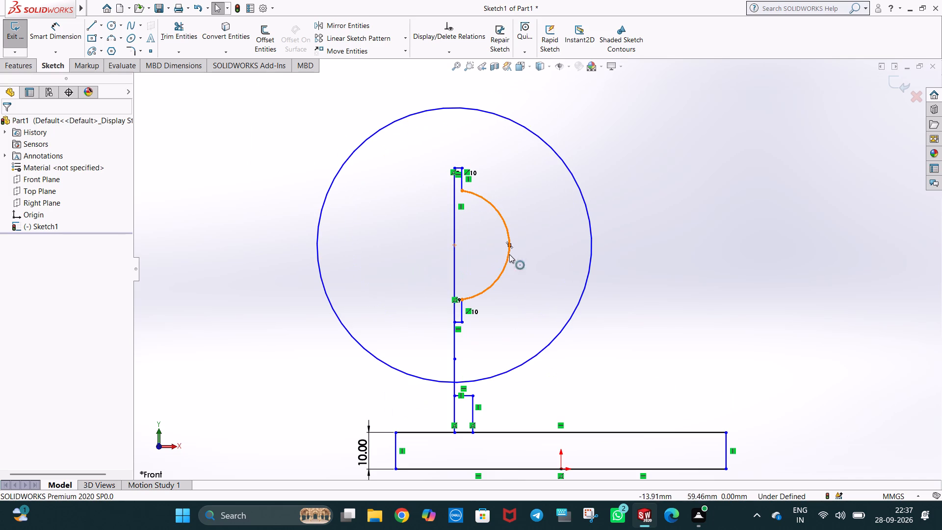
pyautogui.scroll(2, 507, 280)
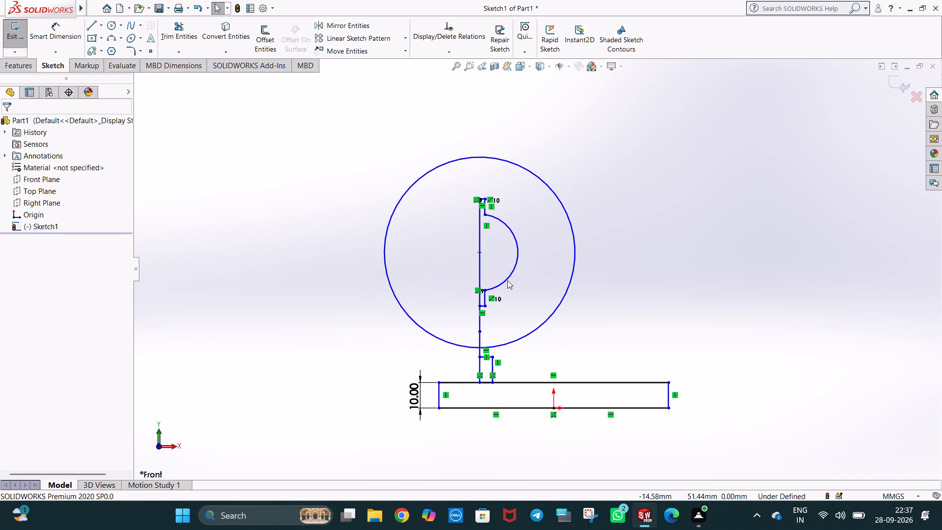
pyautogui.scroll(2, 507, 280)
pyautogui.scroll(1, 549, 314)
pyautogui.scroll(-1, 578, 303)
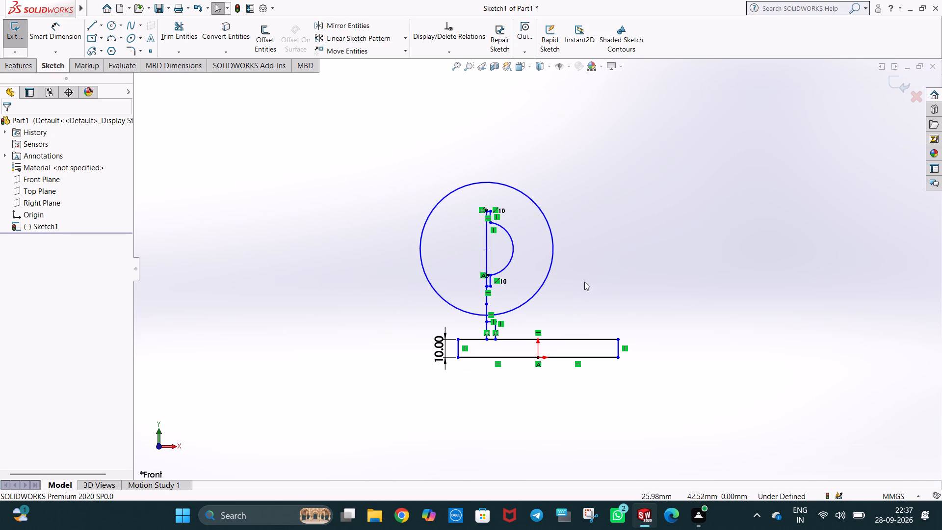
pyautogui.scroll(-2, 586, 295)
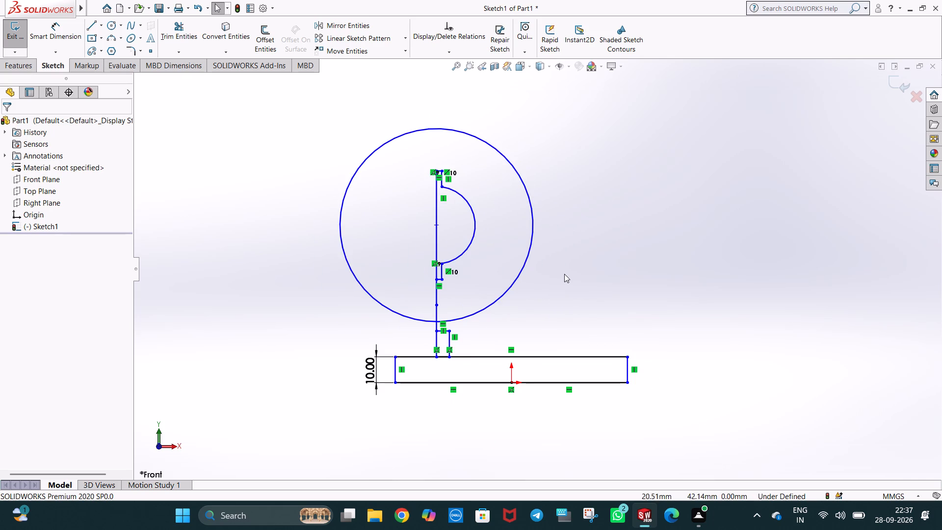
# Save the part on the Desktop as Split bearing bracket in SOLIDWORKS Part format.
pyautogui.hotkey('ctrl', 's')
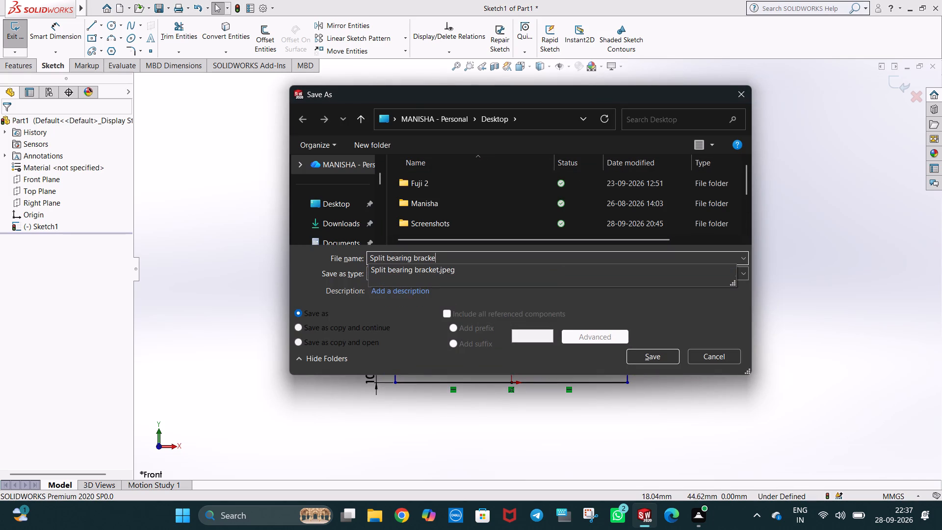
pyautogui.click(350, 201)
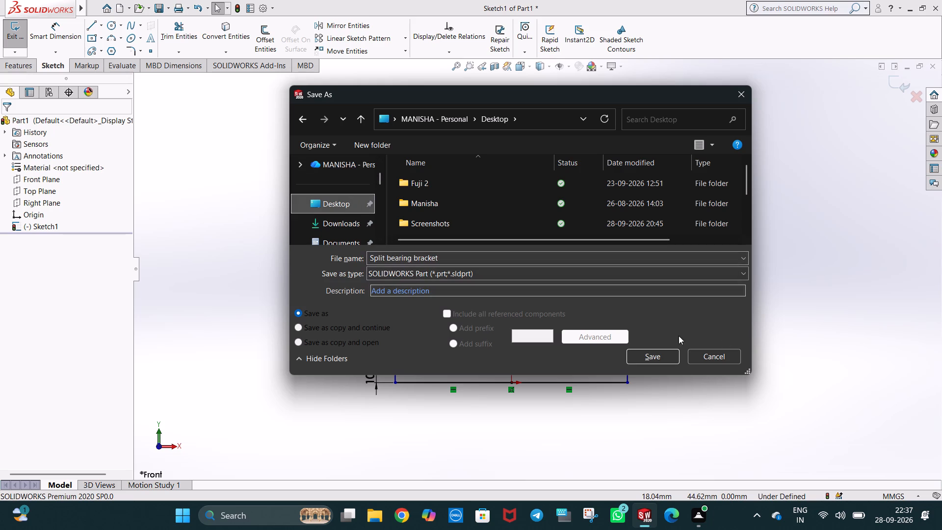
pyautogui.click(655, 356)
pyautogui.click(658, 270)
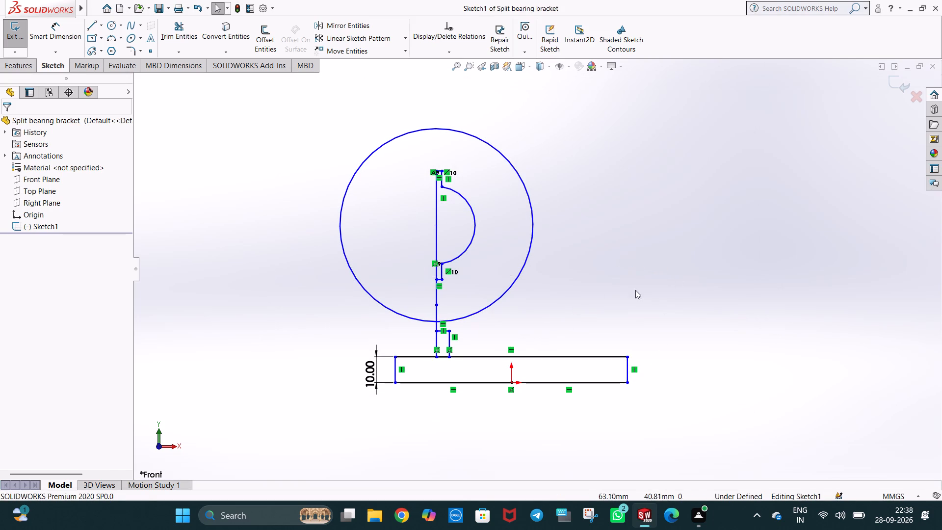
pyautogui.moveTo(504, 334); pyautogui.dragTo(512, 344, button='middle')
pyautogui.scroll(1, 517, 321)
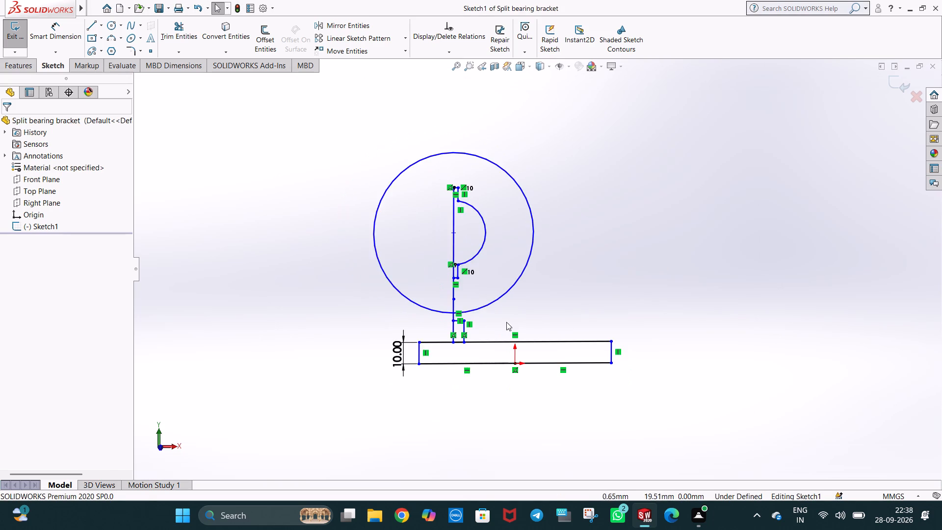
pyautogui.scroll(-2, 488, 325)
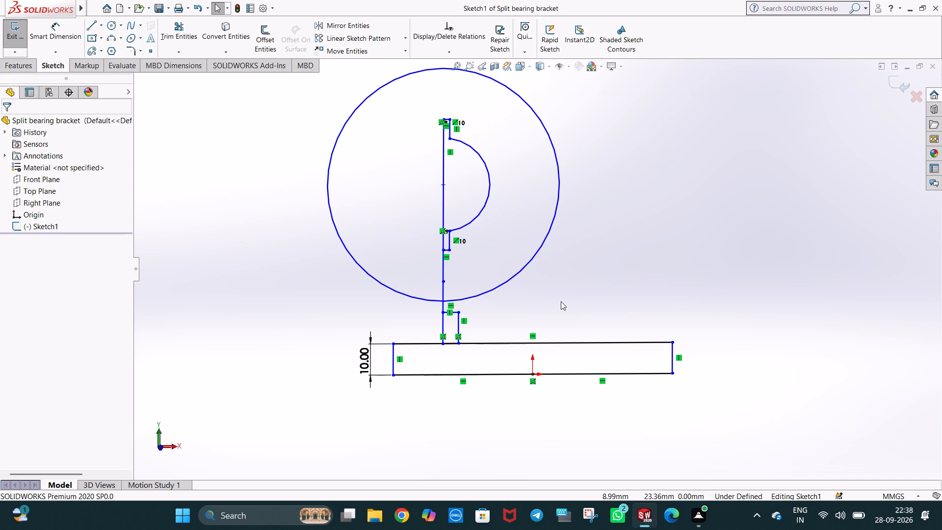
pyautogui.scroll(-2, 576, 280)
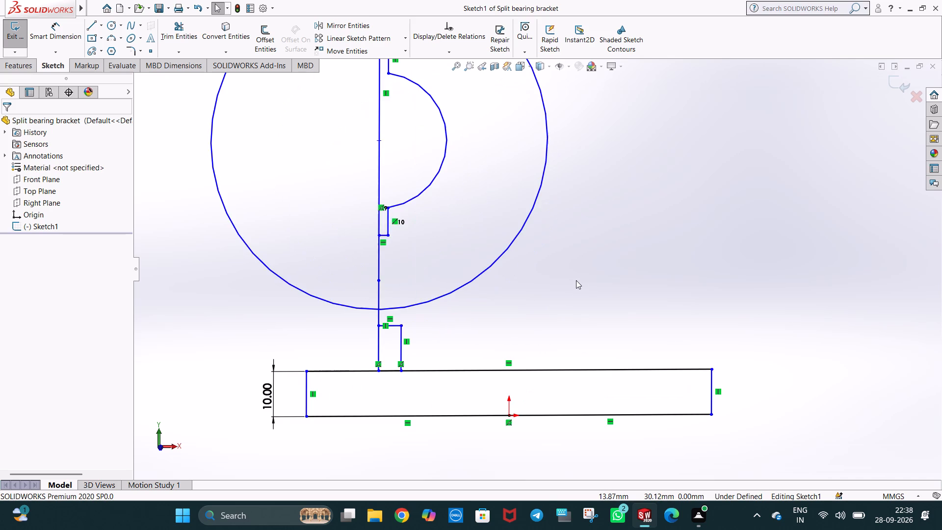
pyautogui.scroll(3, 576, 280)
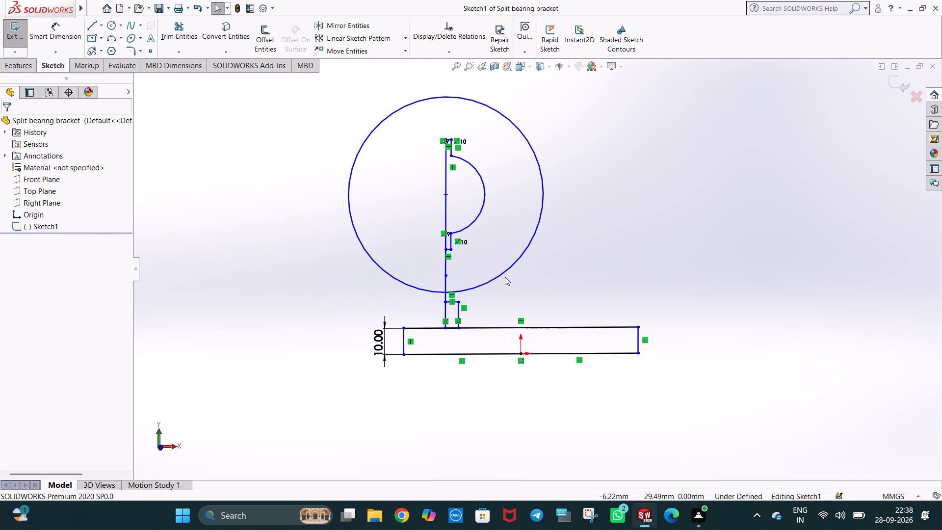
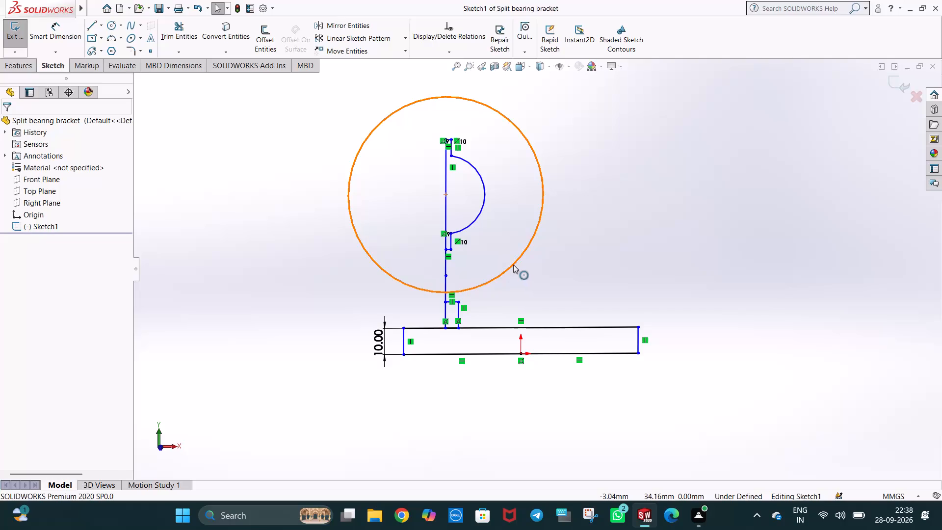
# Set the large circle's radius to 35 mm.
pyautogui.click(620, 167)
pyautogui.scroll(-2, 467, 258)
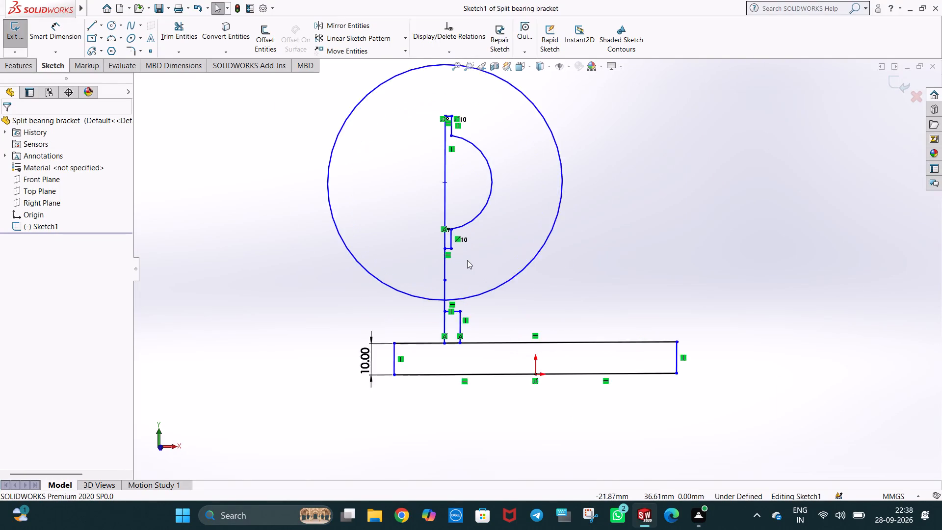
pyautogui.scroll(-1, 467, 260)
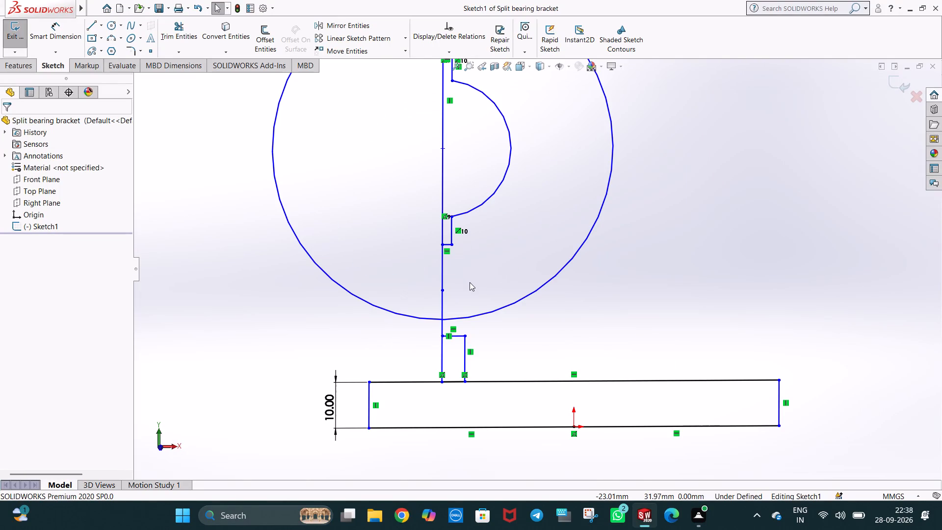
pyautogui.scroll(2, 479, 281)
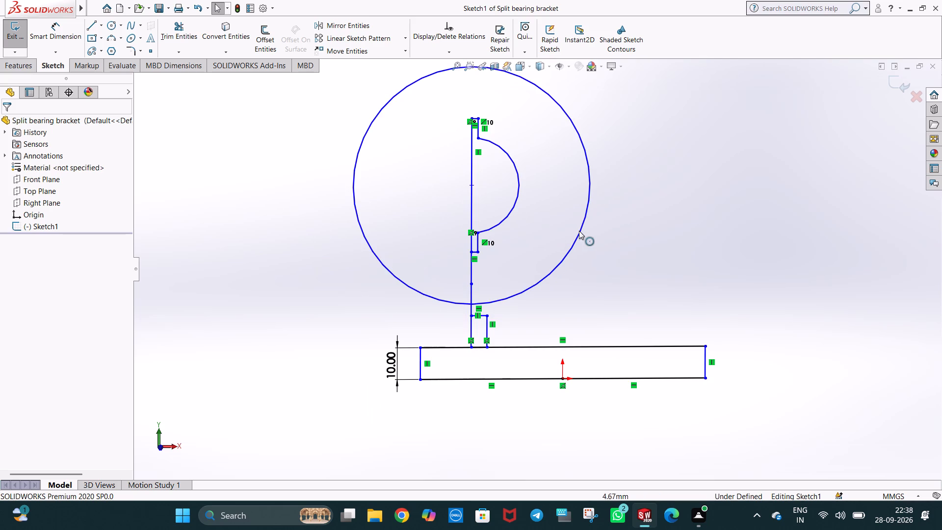
pyautogui.click(579, 232)
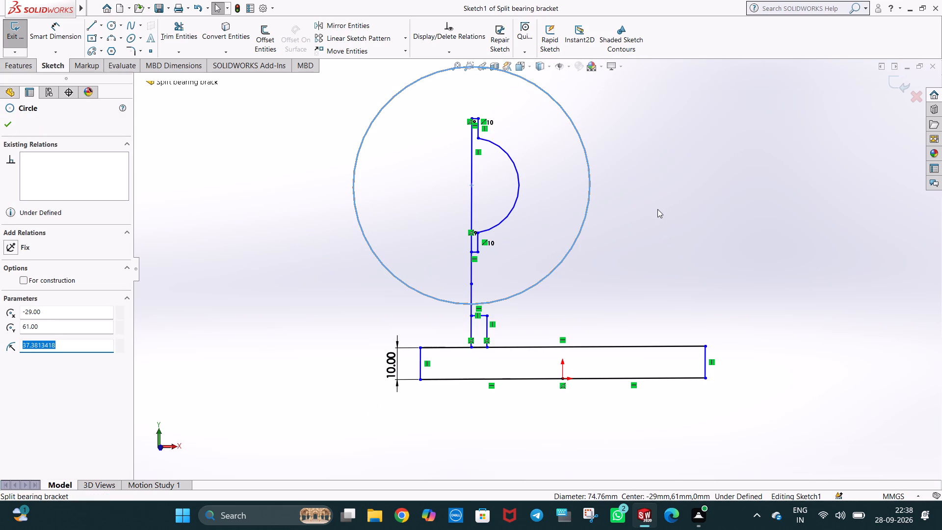
pyautogui.write('35')
pyautogui.press('Return')
pyautogui.click(657, 209)
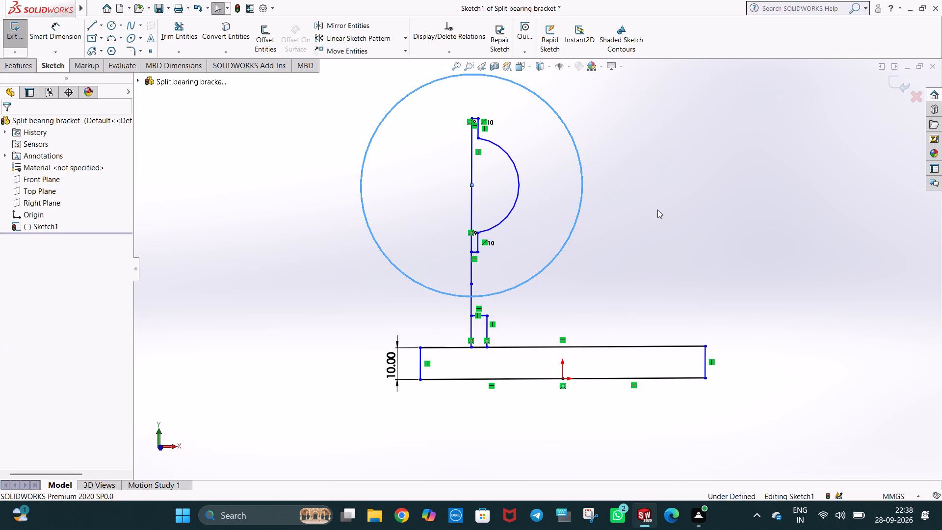
# Draw a 16 mm line along the base's top edge from the web line's foot, and a vertical line about 100 mm up from its end.
pyautogui.click(91, 27)
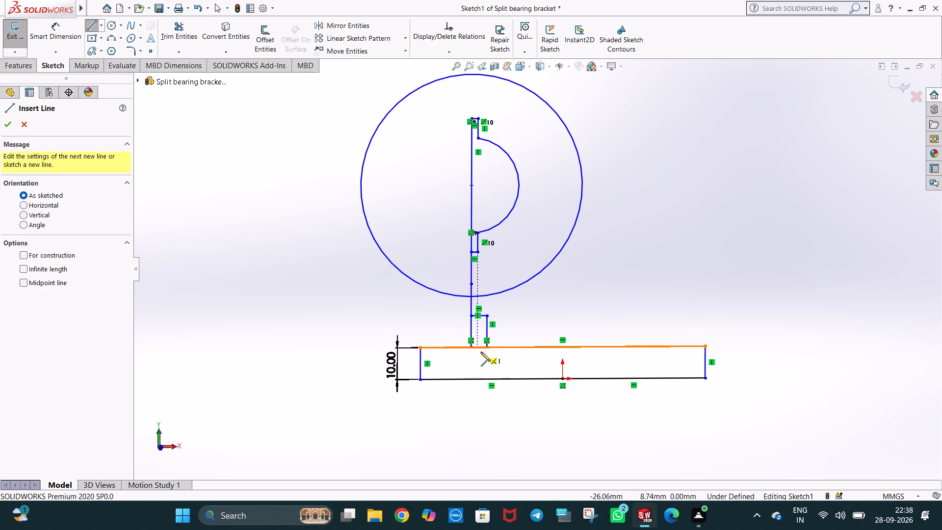
pyautogui.click(471, 346)
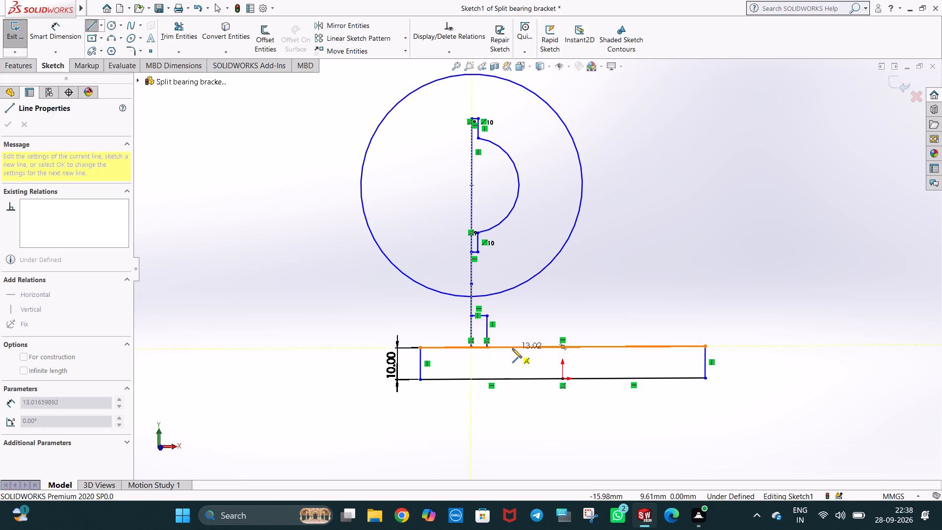
pyautogui.click(509, 347)
pyautogui.write('16')
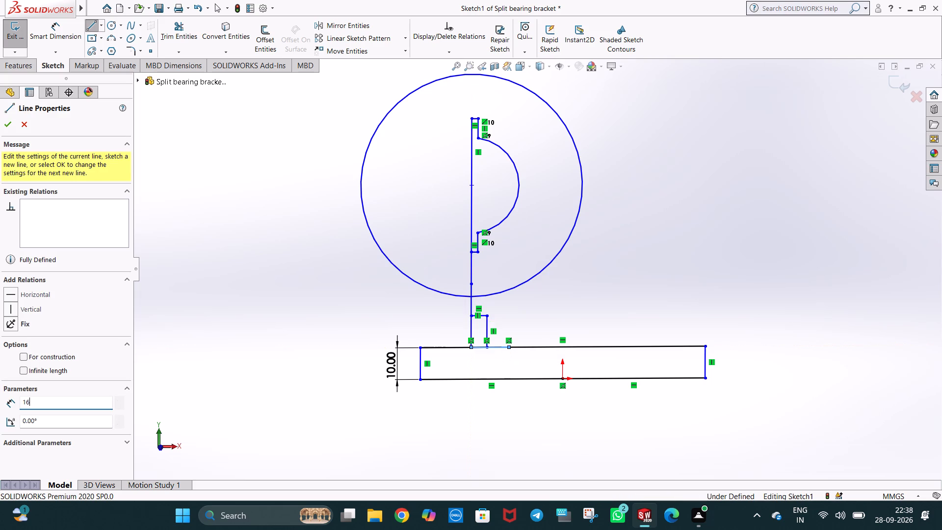
pyautogui.press('Return')
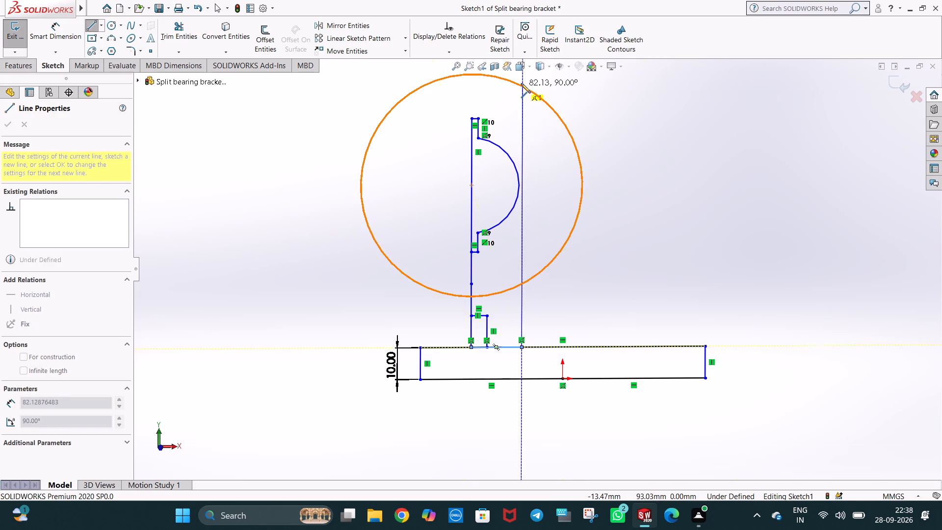
pyautogui.scroll(2, 521, 79)
pyautogui.click(527, 104)
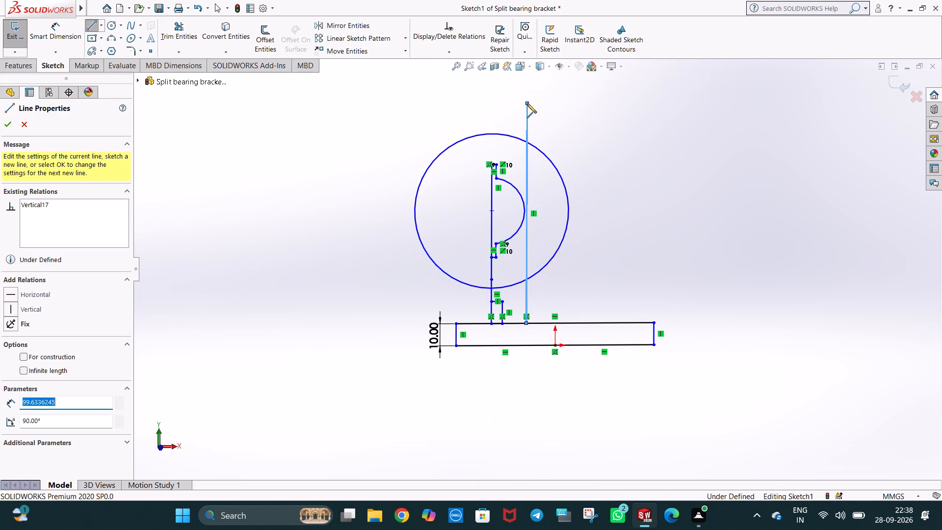
pyautogui.press('Escape')
pyautogui.press('Escape')
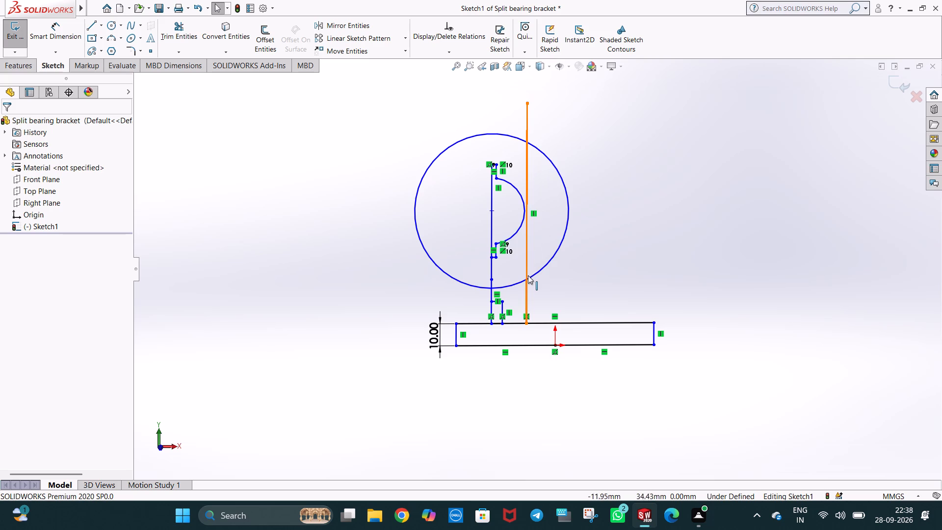
# Draw a 16 mm horizontal line from the web's endpoint just inside the large circle's bottom across to the new tall vertical line.
pyautogui.scroll(-3, 541, 368)
pyautogui.scroll(1, 527, 252)
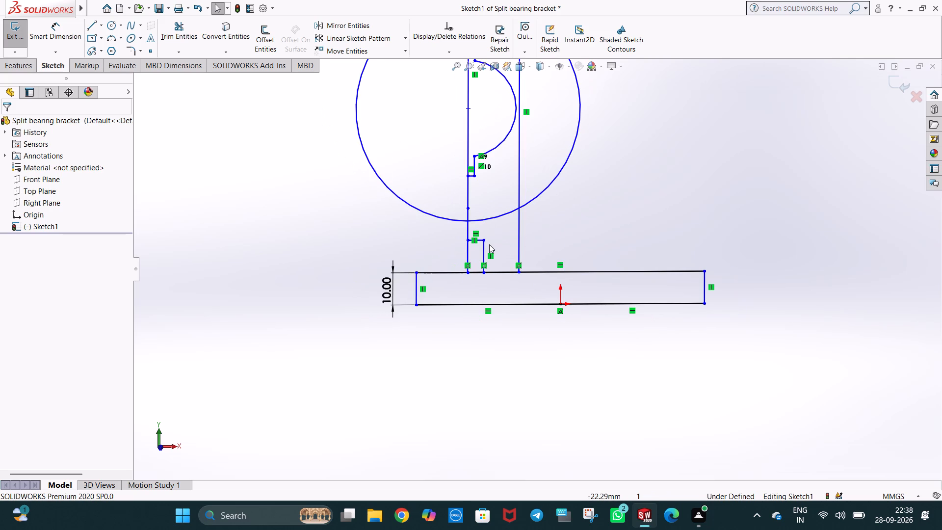
pyautogui.click(93, 28)
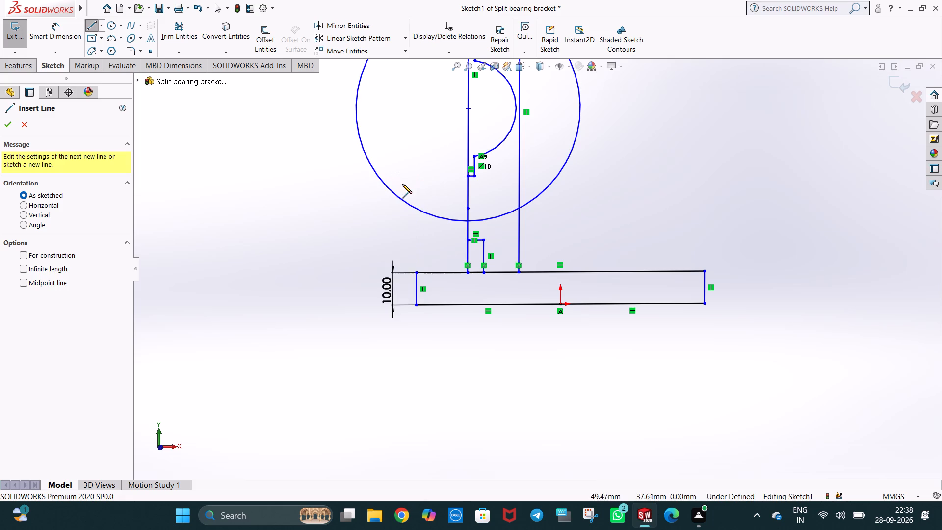
pyautogui.click(468, 208)
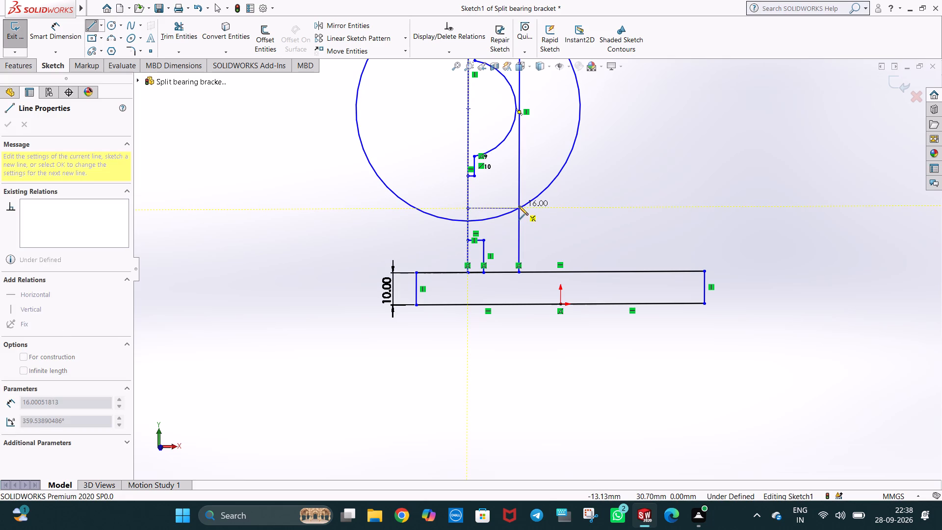
pyautogui.click(520, 208)
pyautogui.press('Escape')
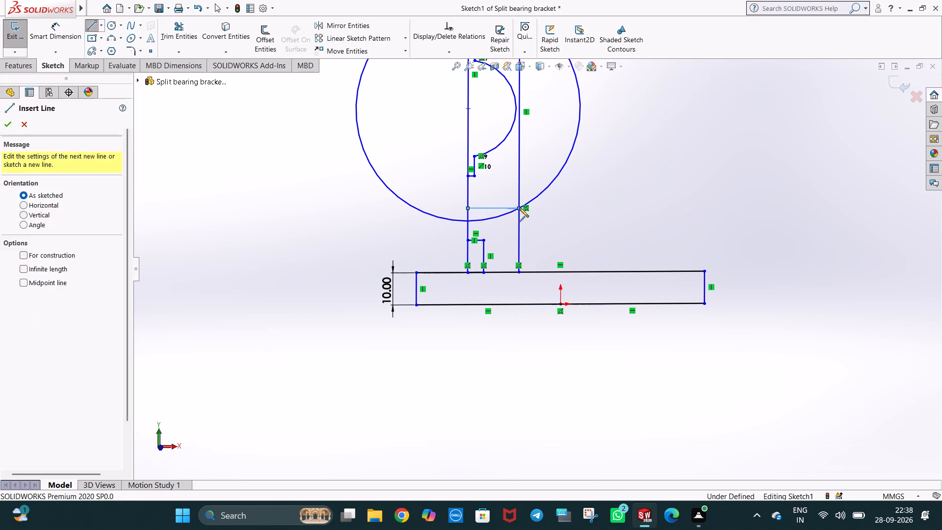
pyautogui.press('Escape')
# Draw a horizontal centerline about 61 mm long from the large circle's centre outward past its edge.
pyautogui.scroll(-1, 520, 209)
pyautogui.scroll(5, 529, 187)
pyautogui.scroll(-3, 529, 174)
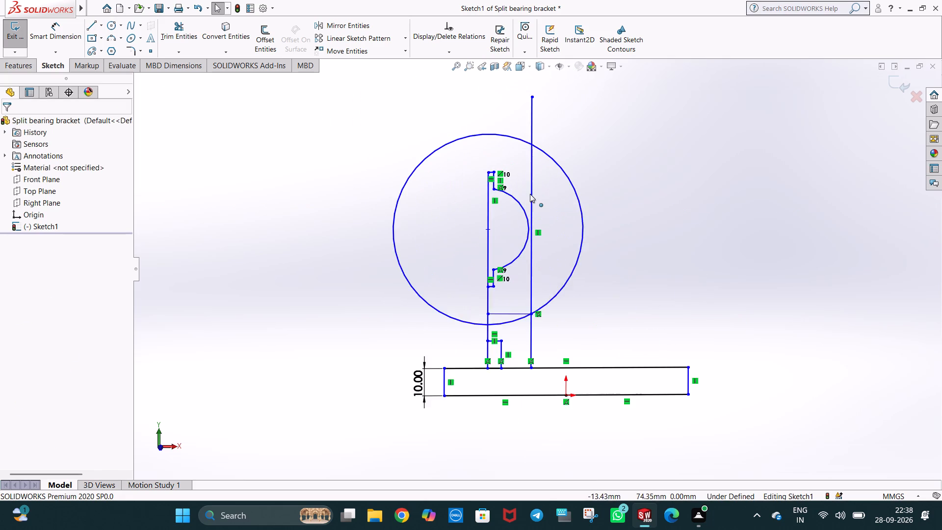
pyautogui.scroll(-1, 530, 194)
pyautogui.click(99, 26)
pyautogui.click(104, 47)
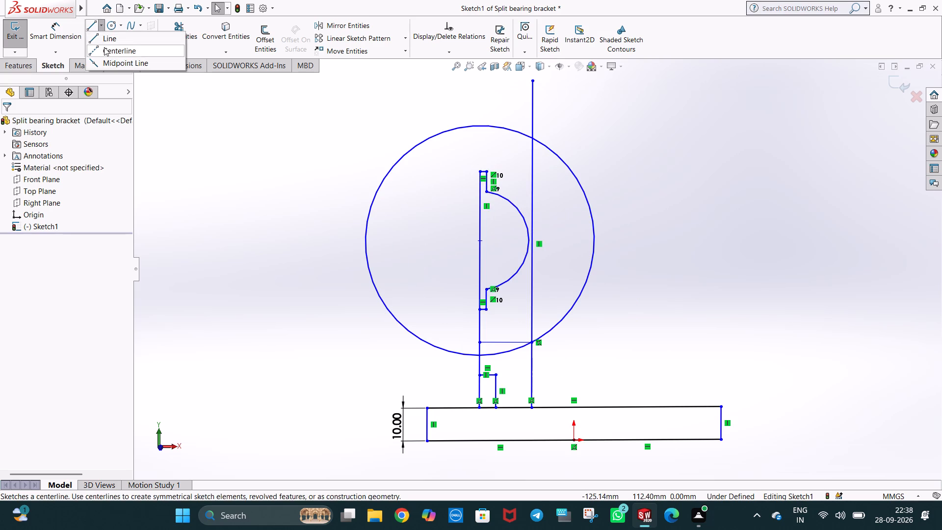
pyautogui.click(481, 239)
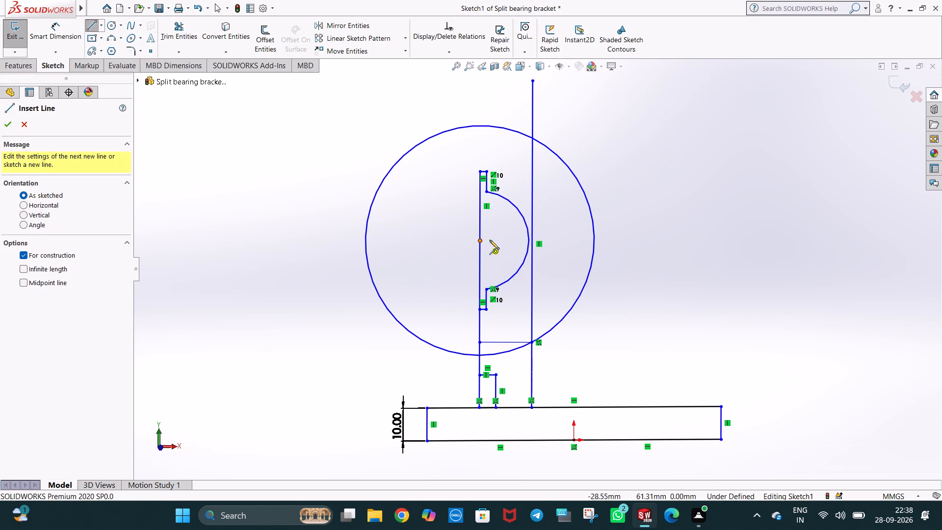
pyautogui.click(679, 238)
pyautogui.press('Escape')
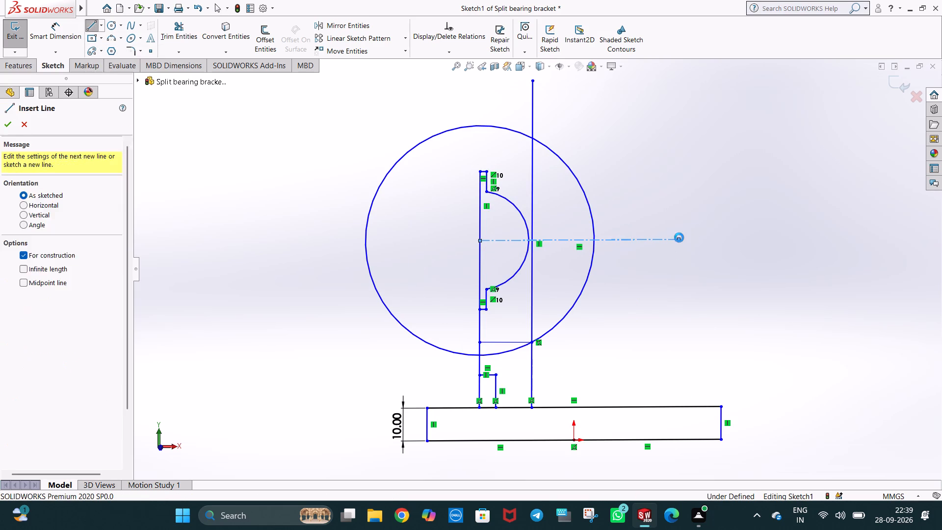
pyautogui.press('Escape')
pyautogui.click(630, 193)
# Mirror the 16 mm horizontal line inside the circle's bottom about the horizontal centerline, keeping the original.
pyautogui.click(357, 27)
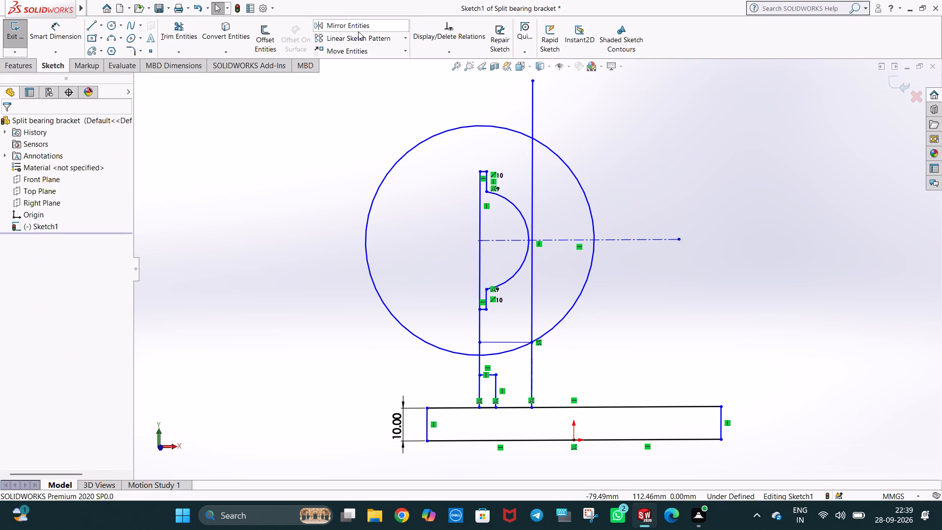
pyautogui.click(508, 342)
pyautogui.click(77, 271)
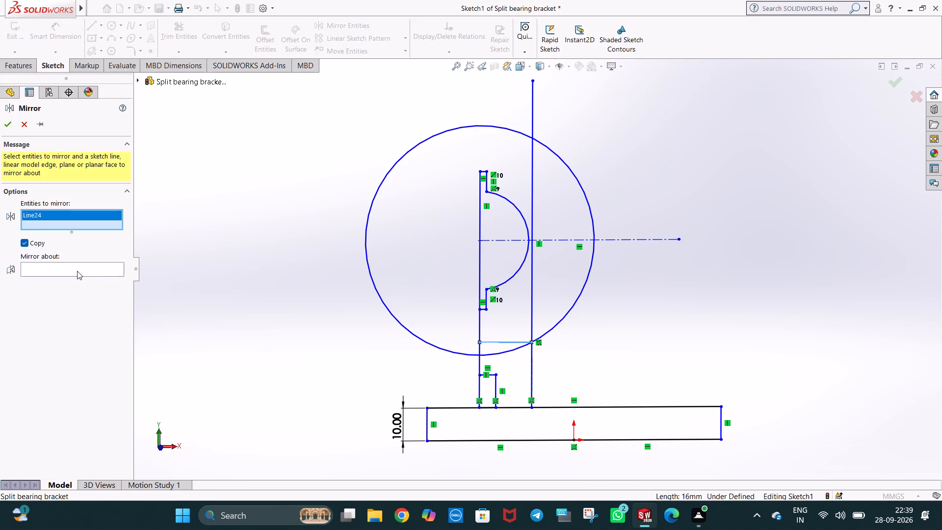
pyautogui.click(514, 239)
pyautogui.rightClick(514, 239)
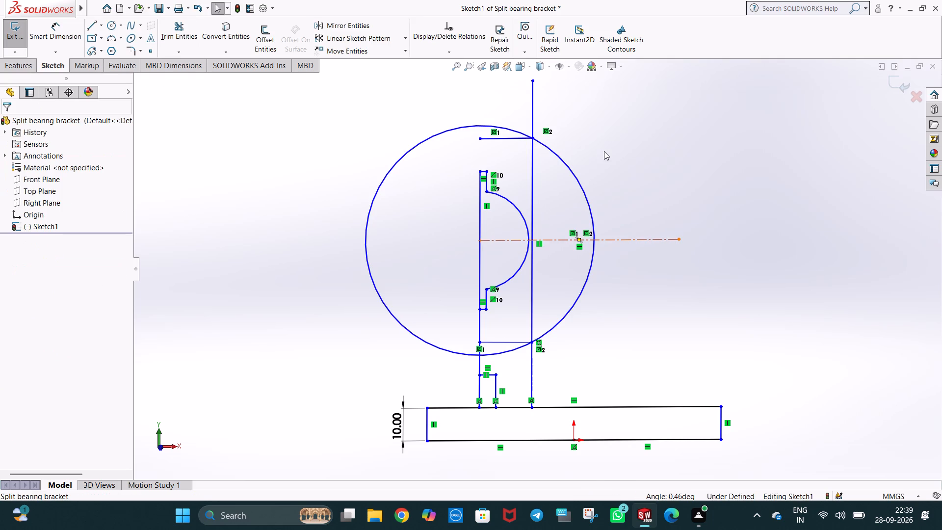
pyautogui.click(604, 151)
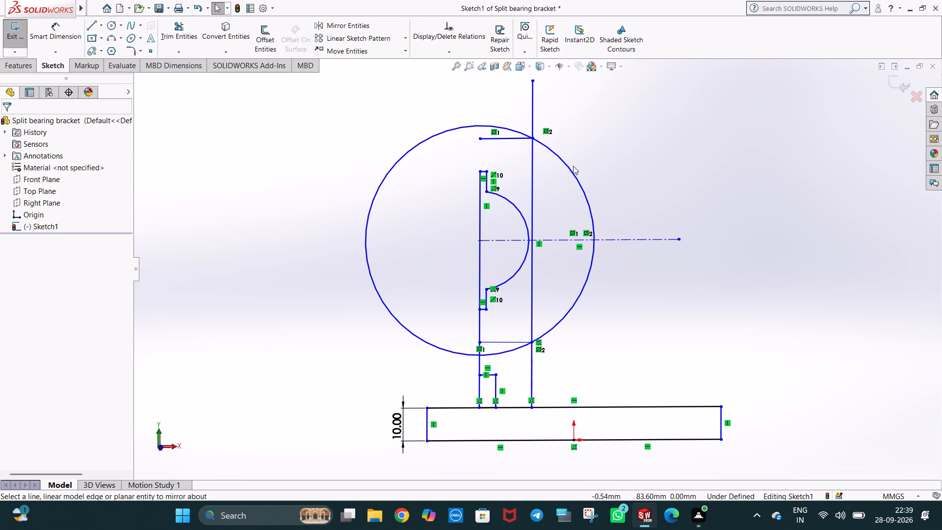
# Draw a 31 mm vertical line from the circle's centre up to the free end of the mirrored horizontal line.
pyautogui.click(90, 26)
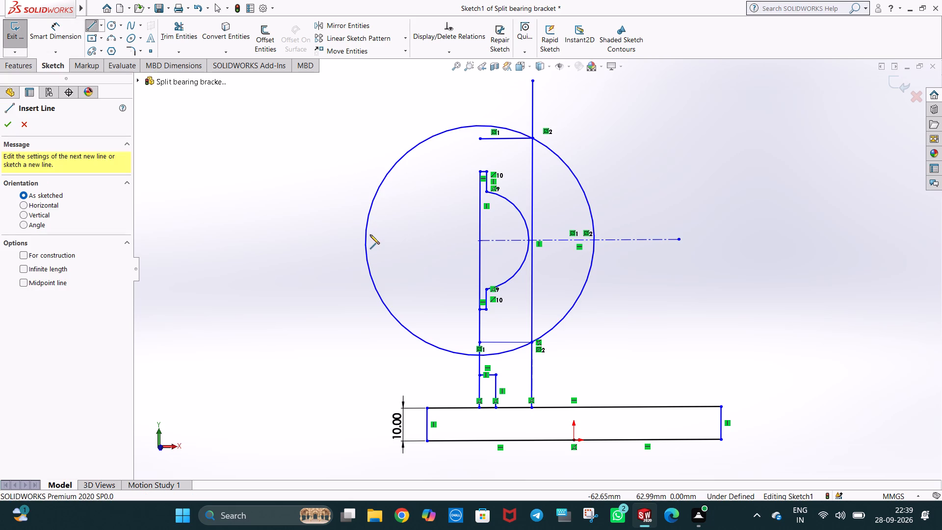
pyautogui.click(480, 240)
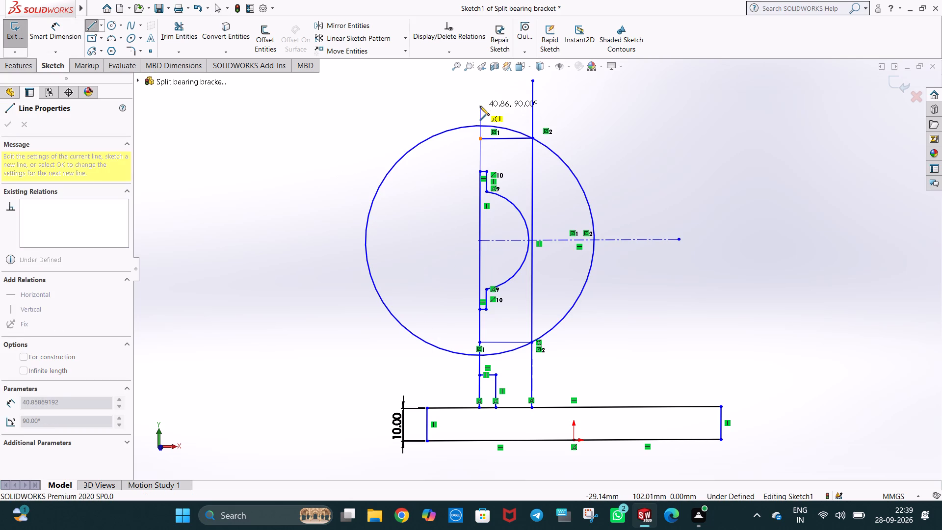
pyautogui.click(478, 139)
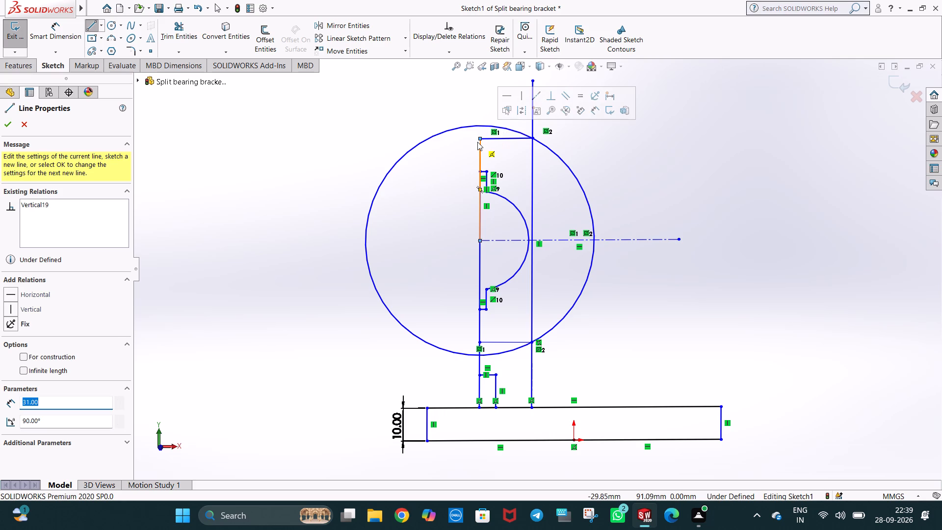
pyautogui.press('Escape')
pyautogui.press('Escape')
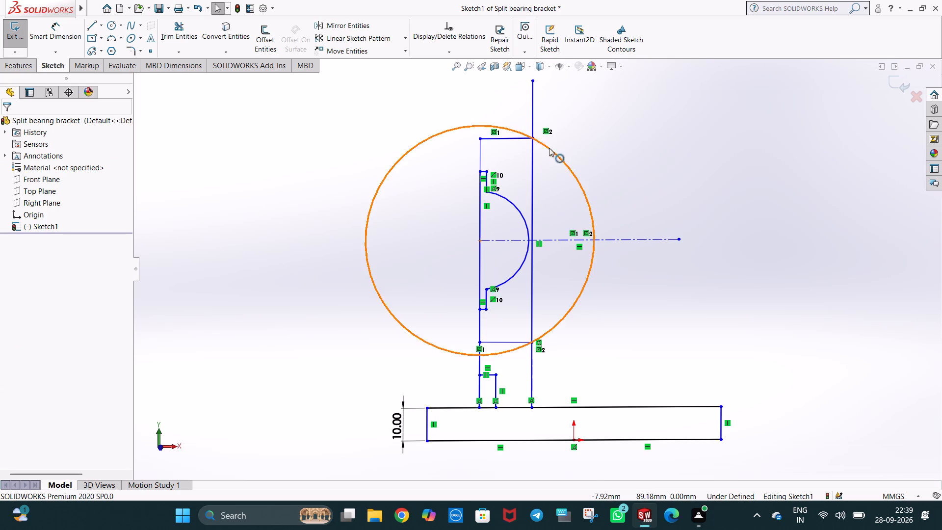
# Trim the large circle with Power trim, keeping only the arc outside the tall vertical line between the two 16 mm horizontal lines.
pyautogui.click(181, 28)
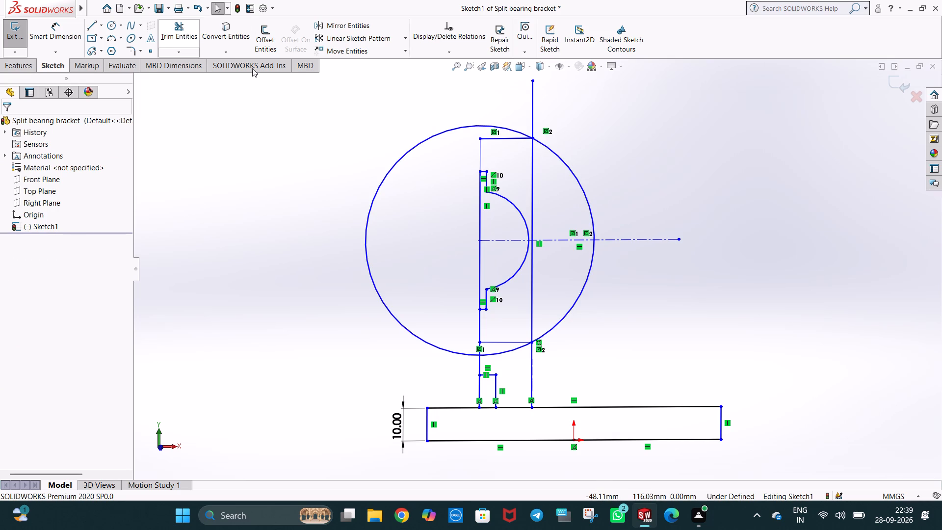
pyautogui.moveTo(401, 136); pyautogui.dragTo(423, 186)
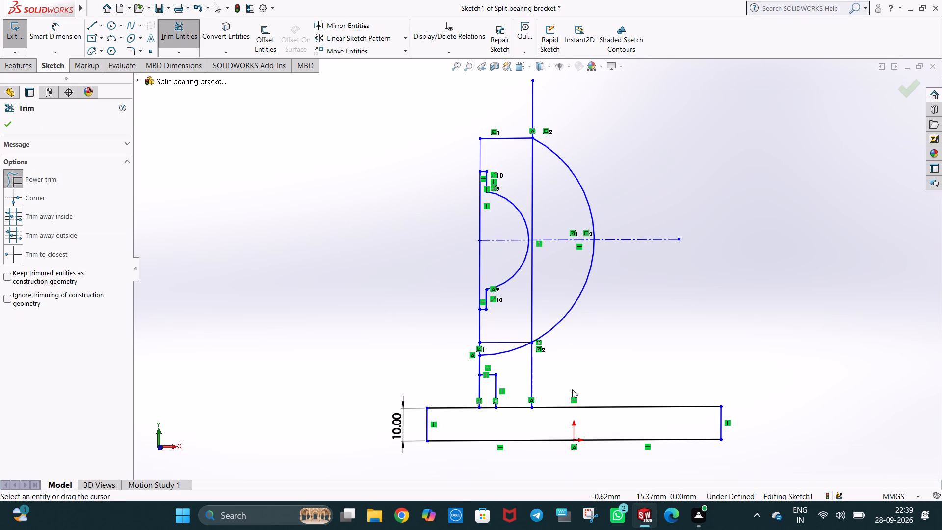
pyautogui.scroll(-3, 542, 394)
pyautogui.moveTo(477, 306); pyautogui.dragTo(472, 289)
pyautogui.scroll(1, 517, 291)
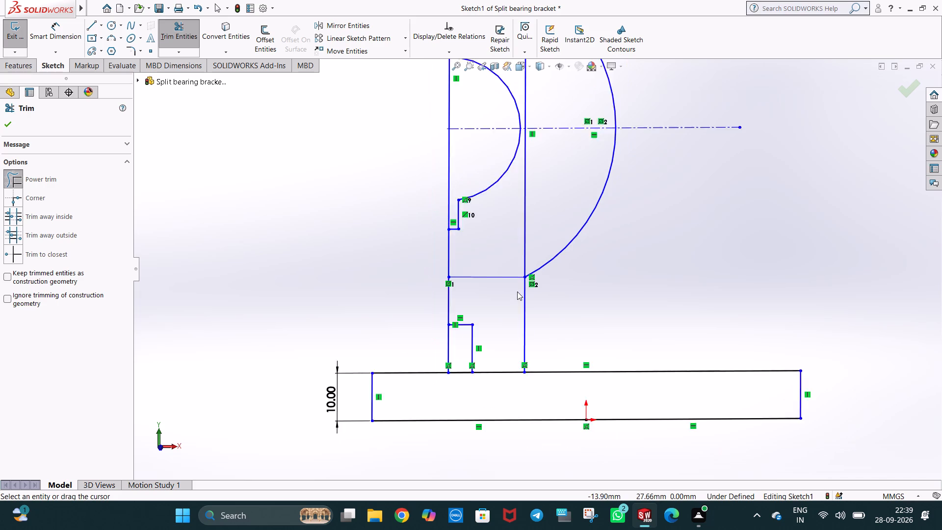
pyautogui.scroll(1, 517, 291)
pyautogui.scroll(2, 535, 233)
pyautogui.scroll(1, 526, 136)
pyautogui.scroll(-2, 527, 145)
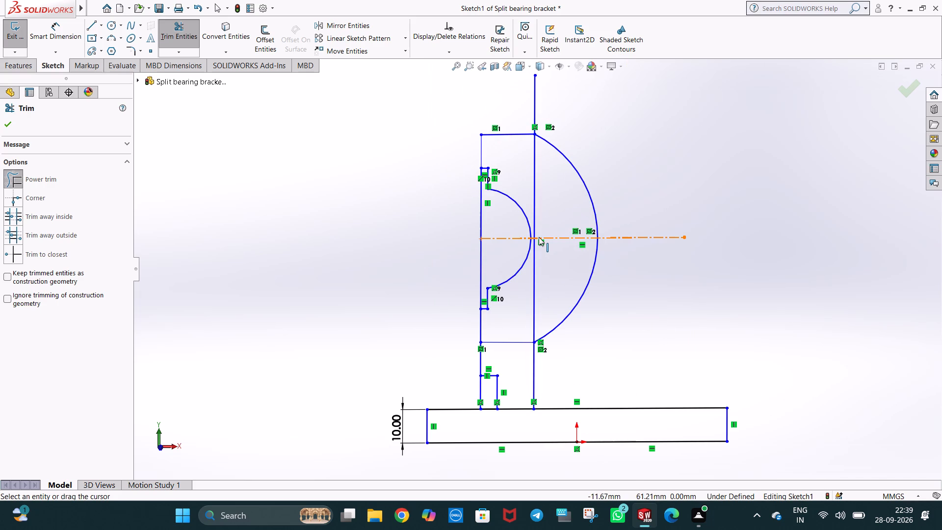
pyautogui.press('`')
pyautogui.press('`')
pyautogui.press('`')
pyautogui.press('Escape')
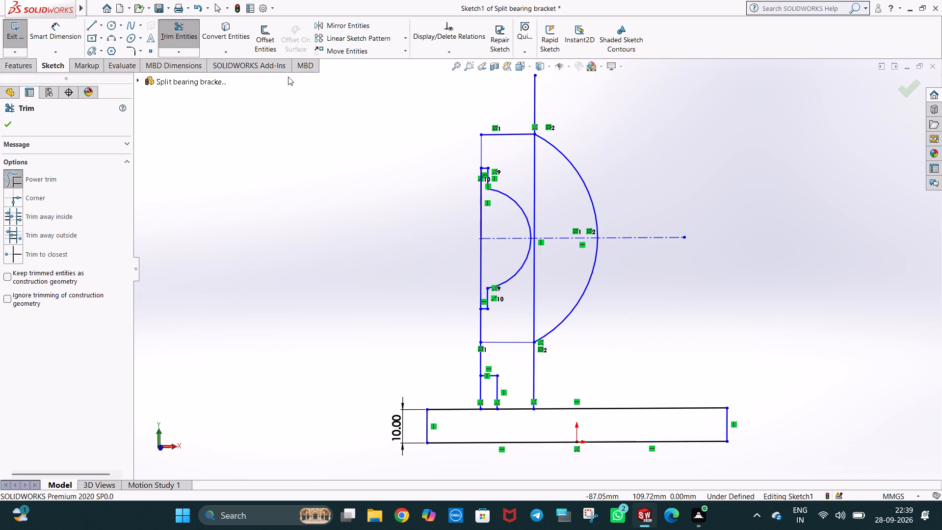
pyautogui.press('Escape')
# Draw a circle of radius 30 mm centred on the arcs' common centre, where the centerline starts.
pyautogui.click(112, 26)
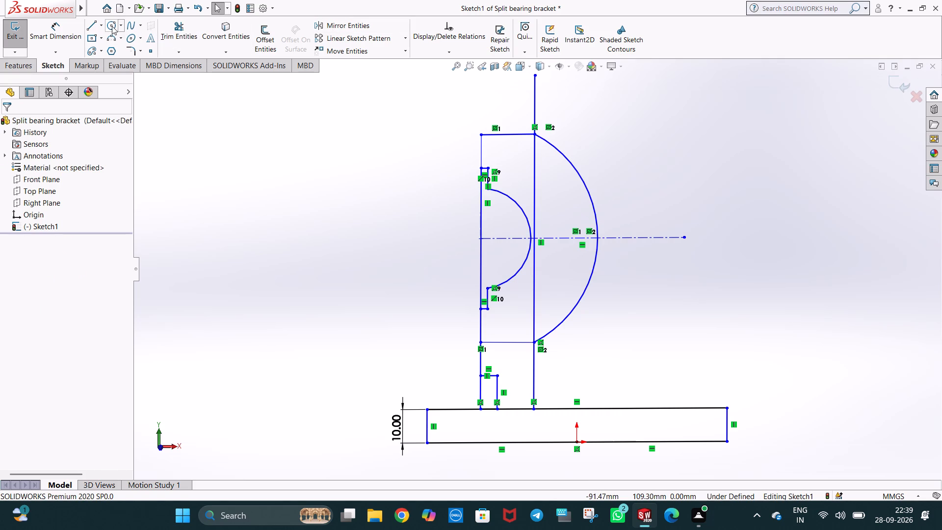
pyautogui.click(481, 238)
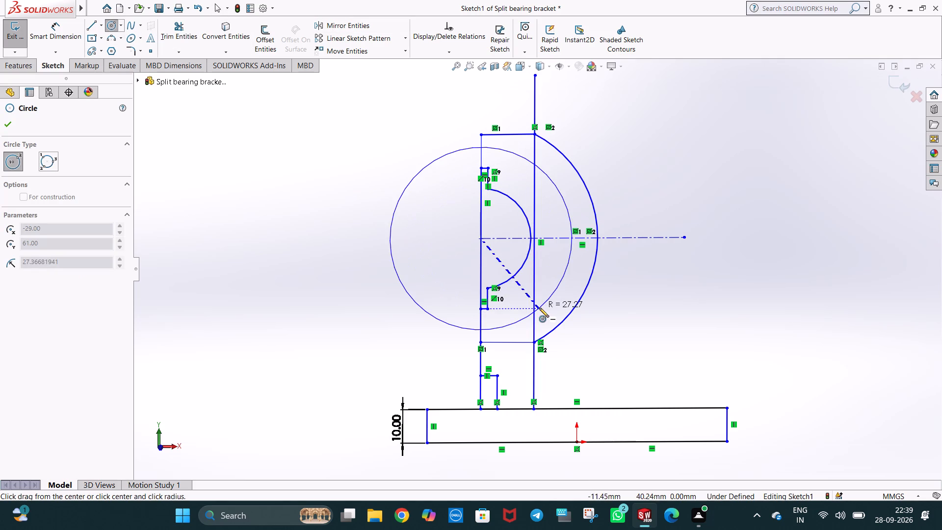
pyautogui.click(539, 308)
pyautogui.write('30')
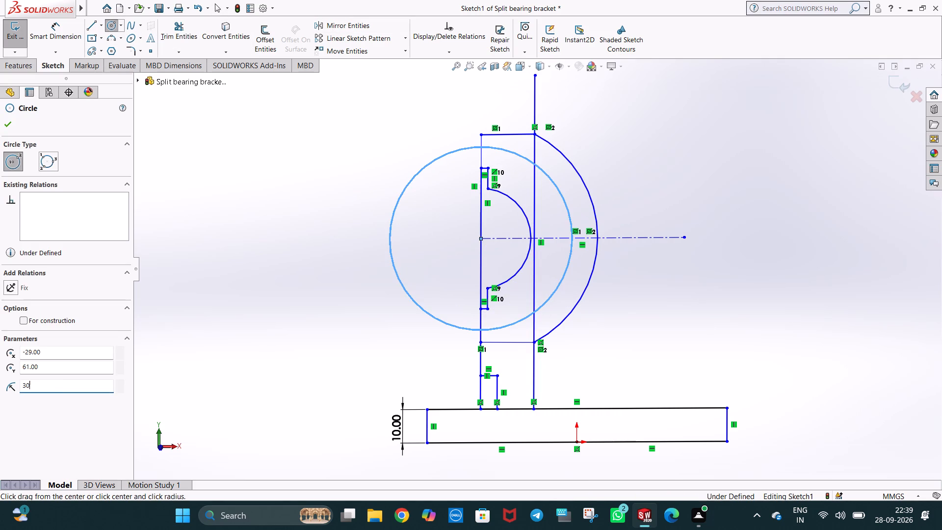
pyautogui.press('Return')
pyautogui.press('Escape')
pyautogui.press('Escape')
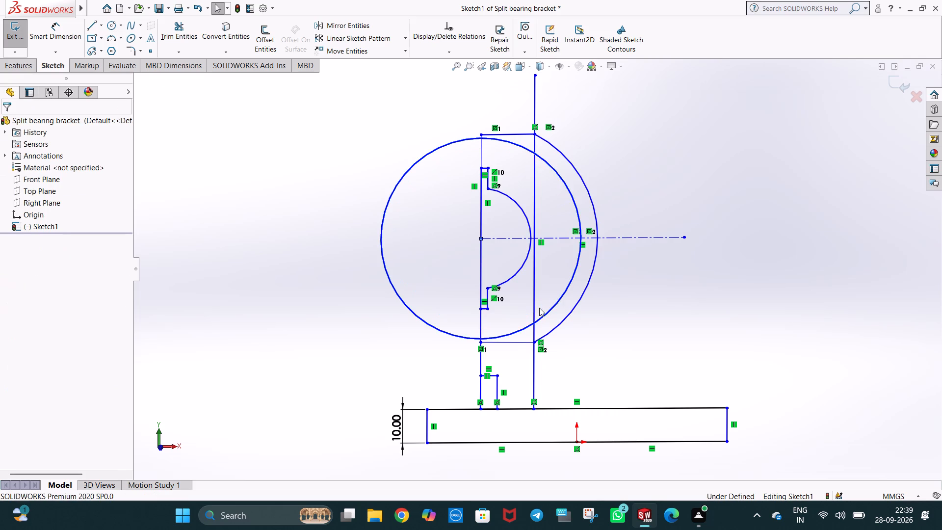
pyautogui.press('Escape')
pyautogui.click(662, 271)
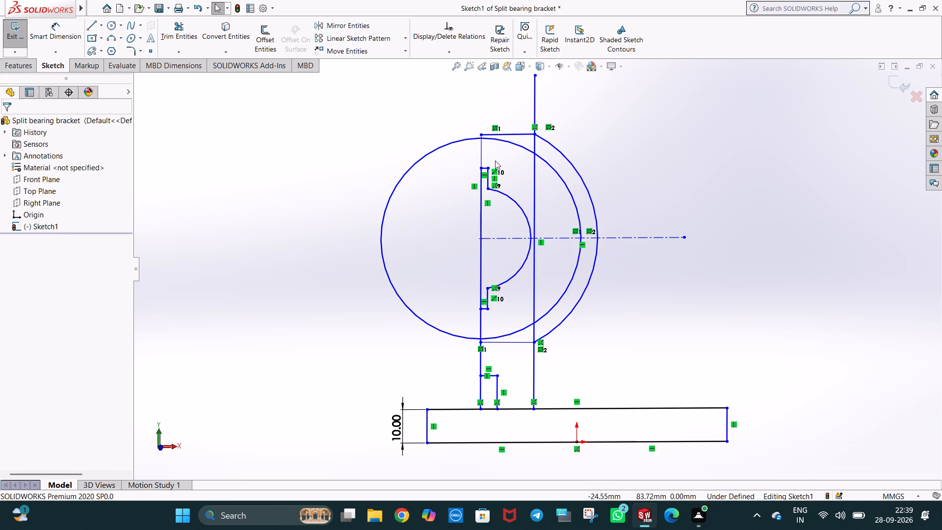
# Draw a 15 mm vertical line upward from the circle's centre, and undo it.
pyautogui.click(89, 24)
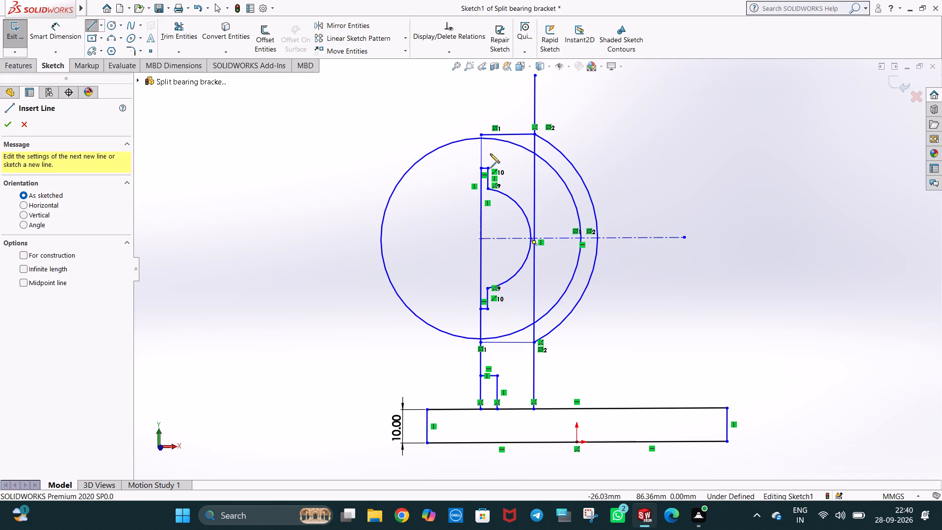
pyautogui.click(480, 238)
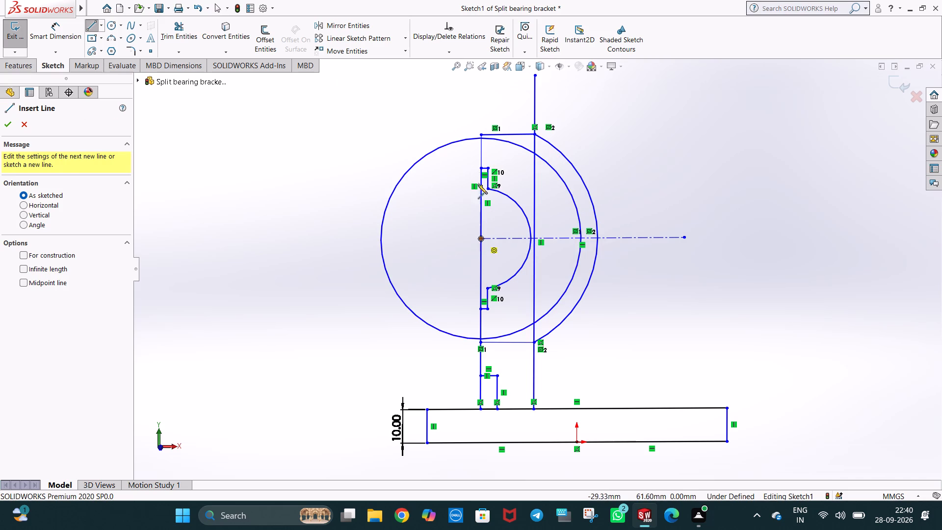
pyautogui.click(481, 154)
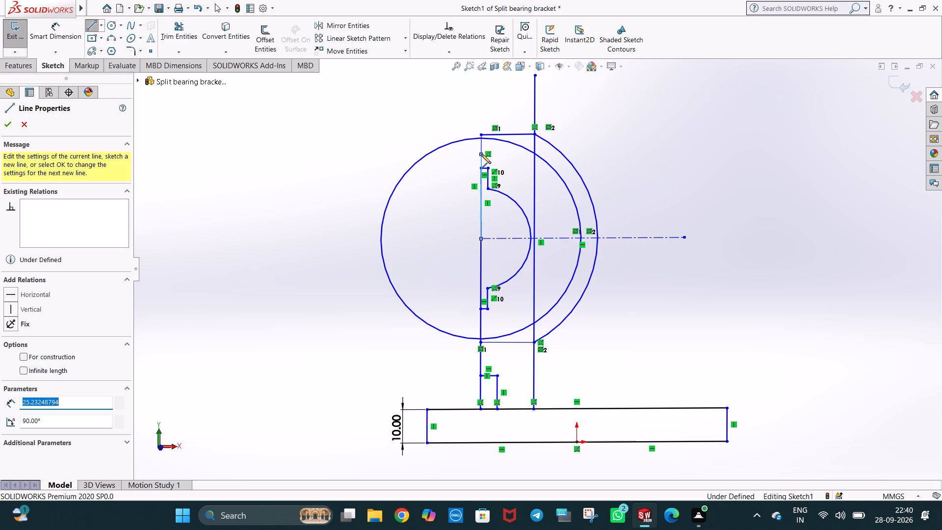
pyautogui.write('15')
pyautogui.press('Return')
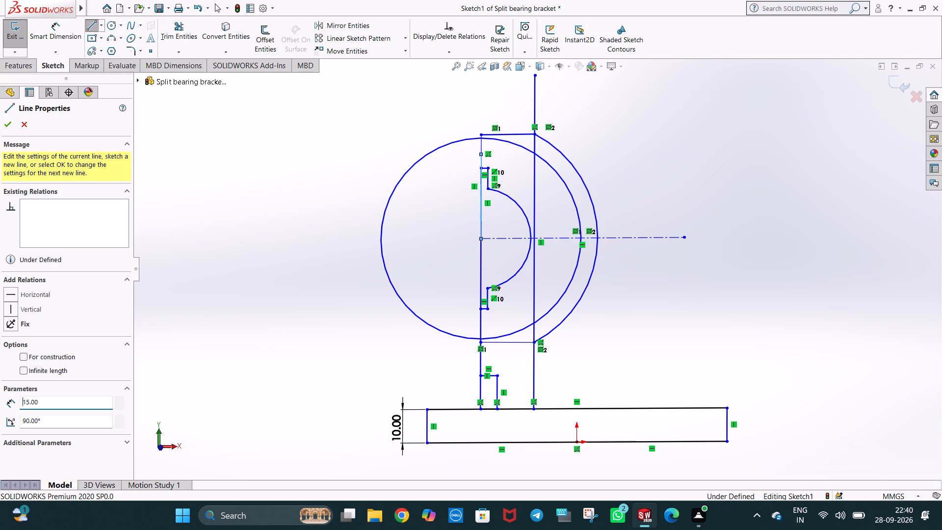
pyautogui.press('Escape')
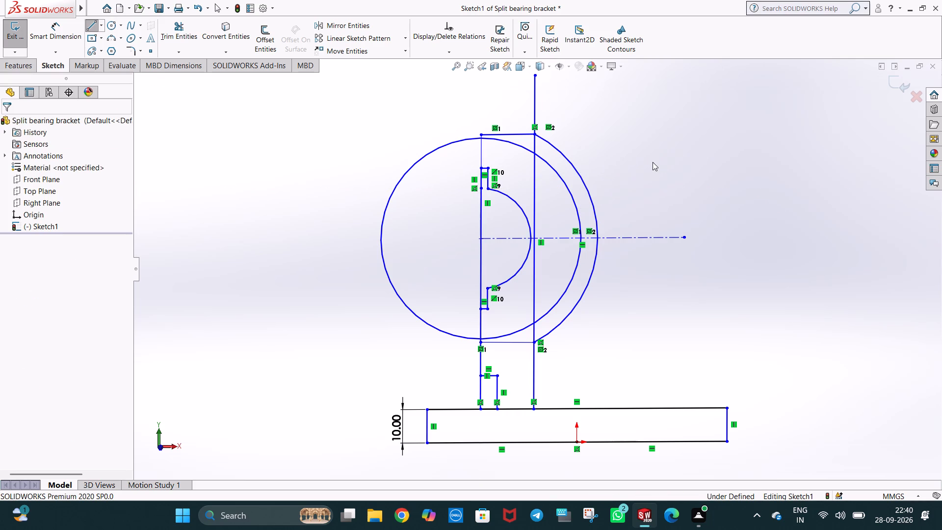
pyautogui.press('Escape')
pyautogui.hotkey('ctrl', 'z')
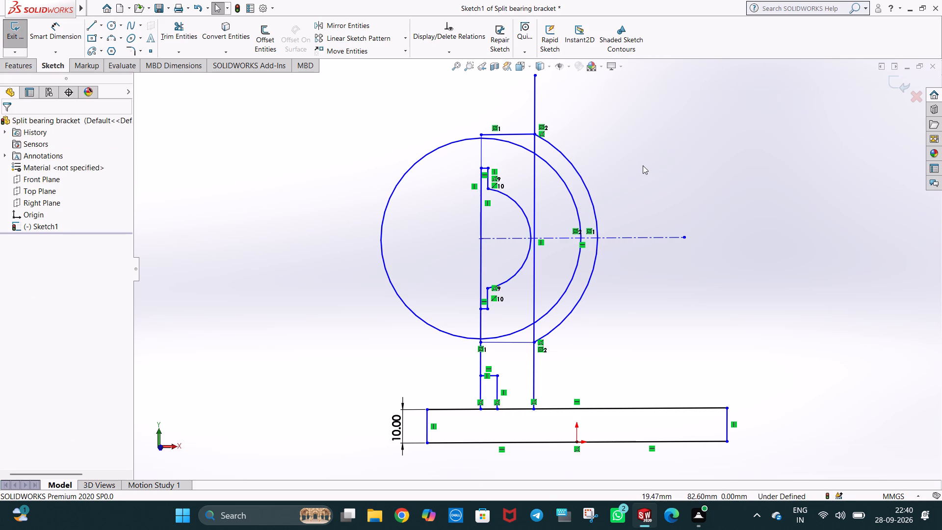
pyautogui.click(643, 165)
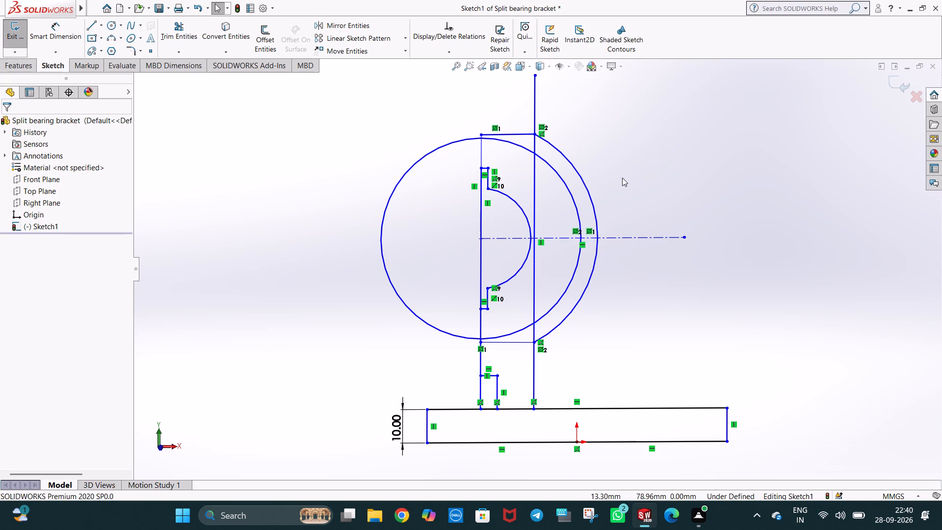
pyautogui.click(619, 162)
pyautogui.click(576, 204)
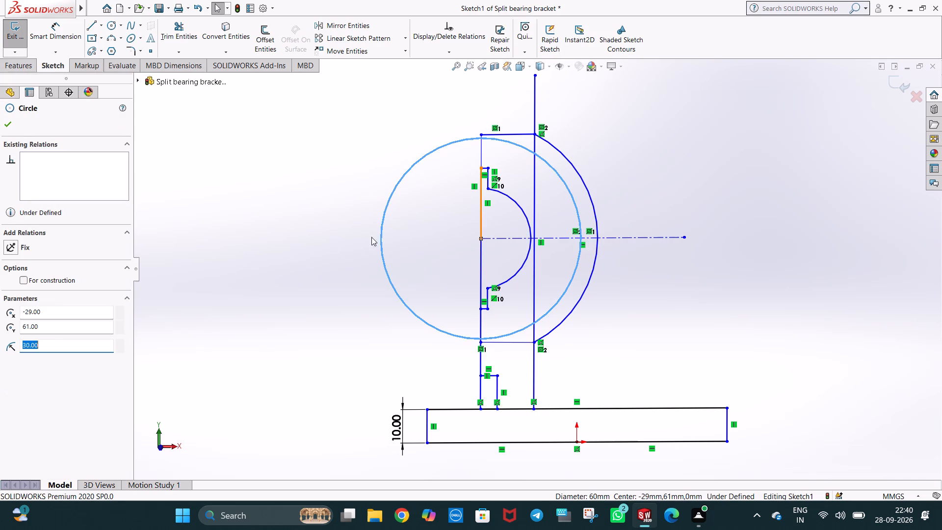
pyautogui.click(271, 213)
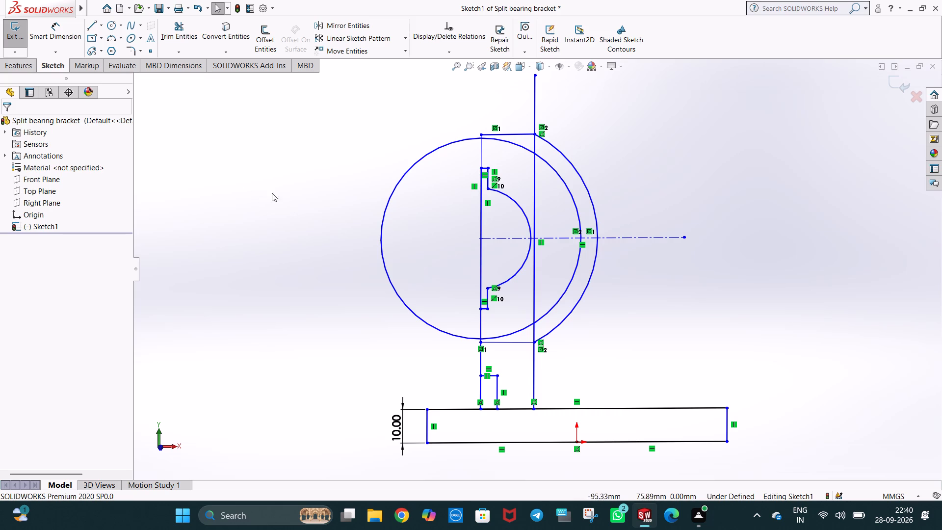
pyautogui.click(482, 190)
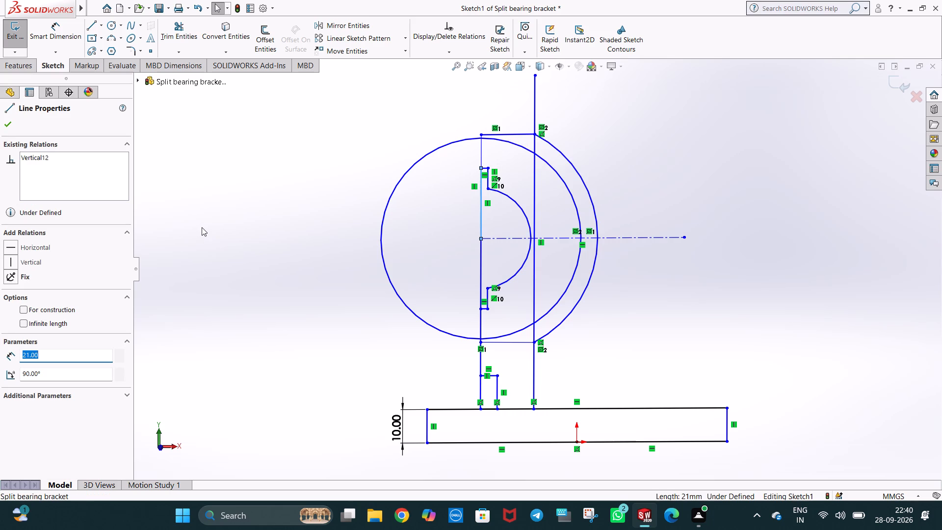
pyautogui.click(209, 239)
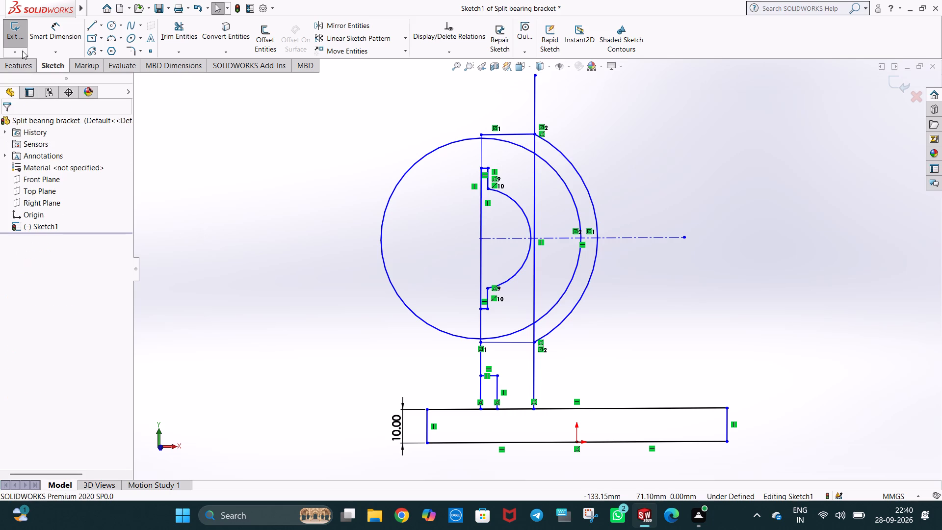
# Draw a 2 mm vertical line down from the small upper step's outer corner, continuing with a horizontal line about 23 mm long to the 30 mm circle.
pyautogui.click(90, 27)
pyautogui.click(481, 167)
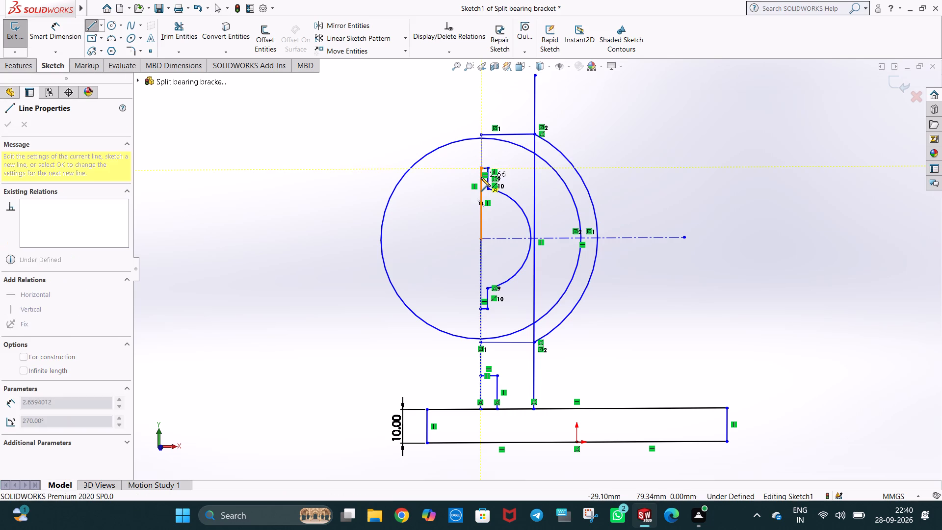
pyautogui.click(481, 177)
pyautogui.press('2')
pyautogui.press('Return')
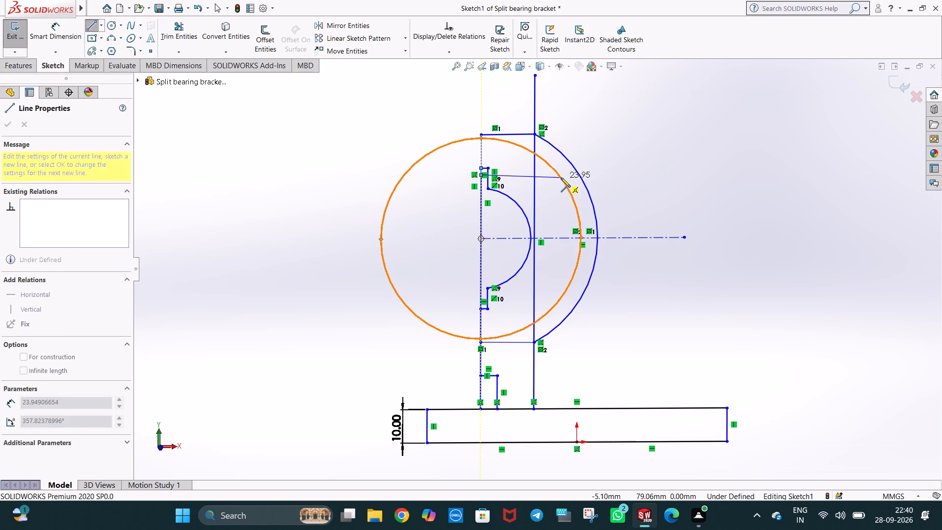
pyautogui.click(558, 174)
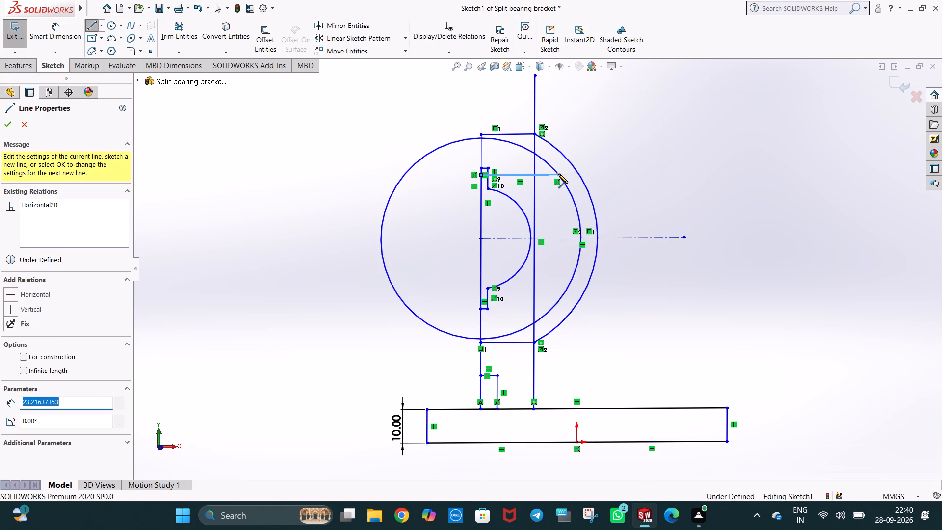
pyautogui.press('Escape')
pyautogui.press('Escape')
# Power-trim the 30 mm radius circle, removing its left half and the upper portion above the new horizontal line.
pyautogui.scroll(-3, 541, 178)
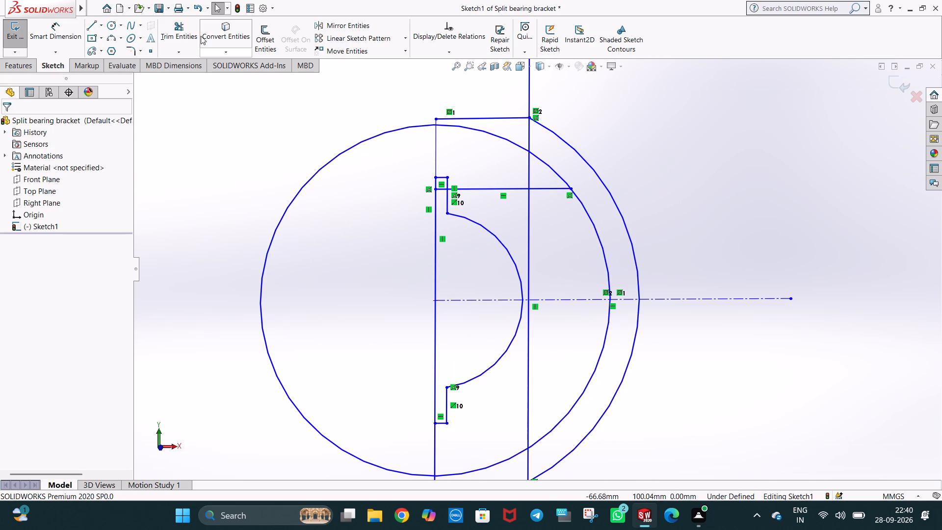
pyautogui.click(187, 40)
pyautogui.moveTo(355, 123); pyautogui.dragTo(372, 156)
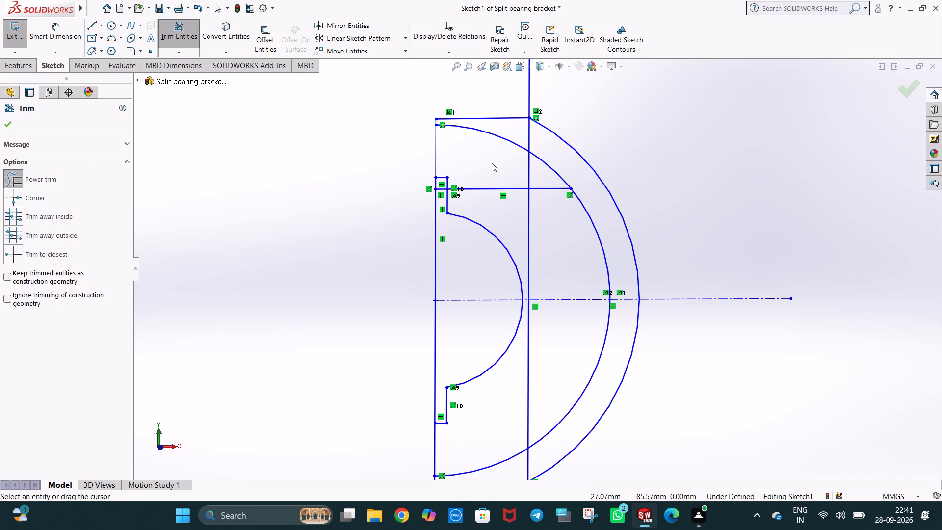
pyautogui.moveTo(519, 132); pyautogui.dragTo(499, 157)
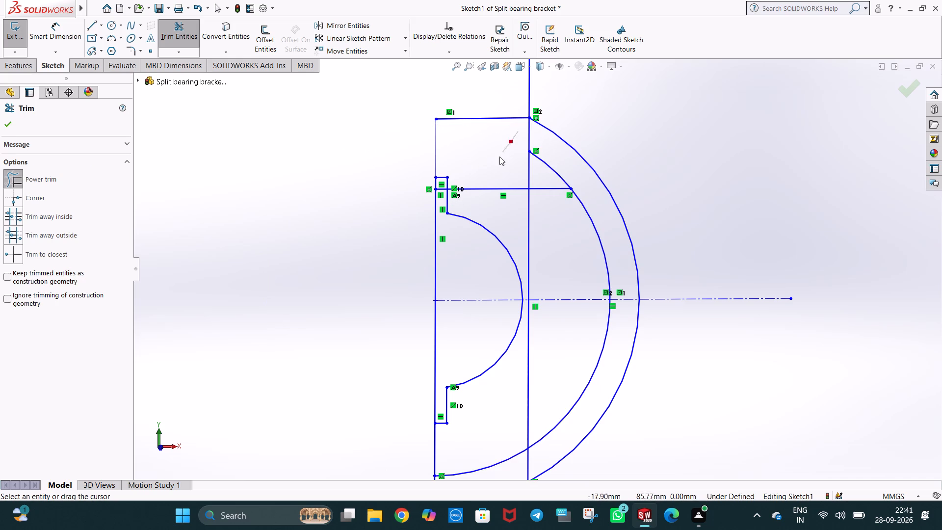
pyautogui.moveTo(499, 157); pyautogui.dragTo(499, 157)
pyautogui.moveTo(563, 161); pyautogui.dragTo(543, 169)
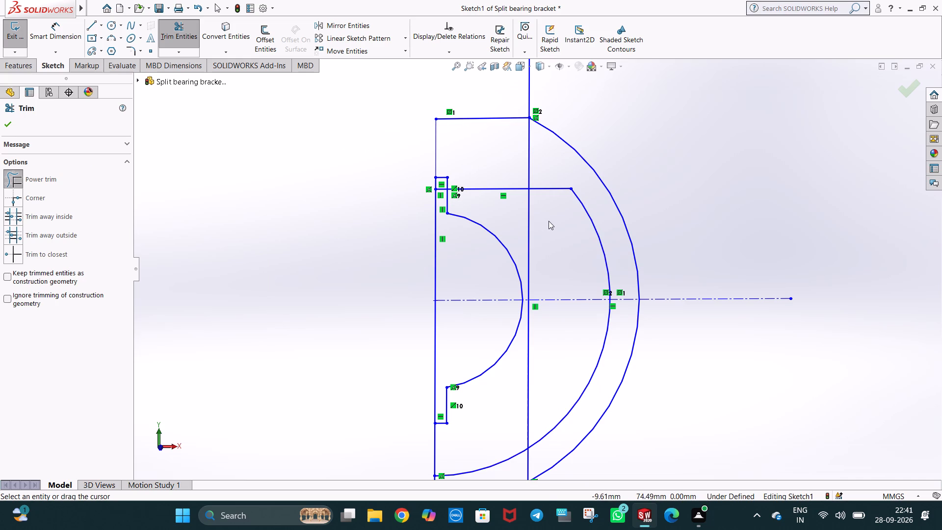
# Trim the short piece of the new horizontal line that lies inside the small upper step.
pyautogui.scroll(-2, 487, 190)
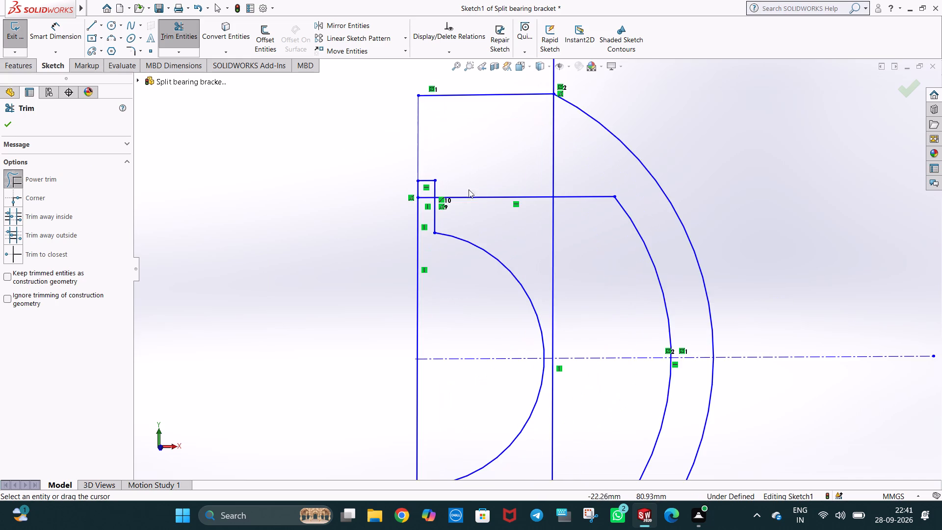
pyautogui.scroll(-2, 455, 191)
pyautogui.moveTo(415, 197); pyautogui.dragTo(418, 216)
pyautogui.press('Escape')
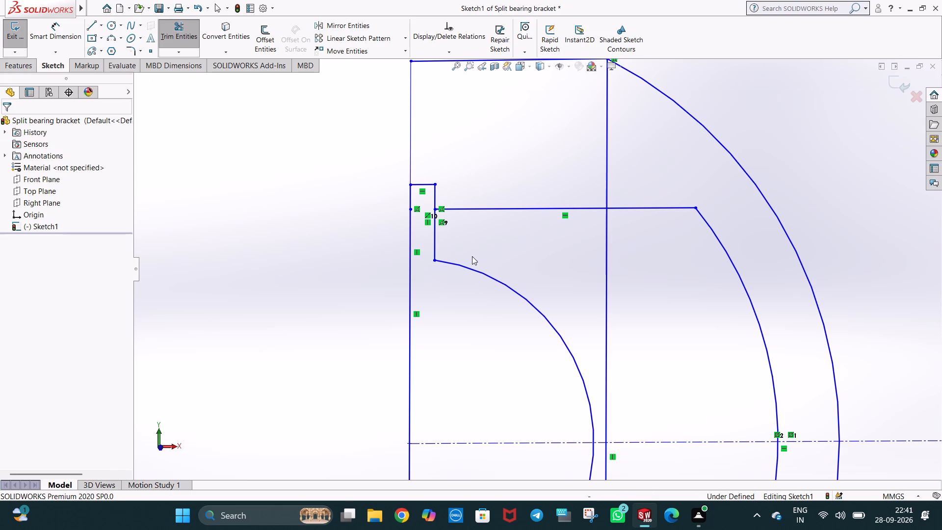
pyautogui.press('Escape')
# Trim the lower end of the 30 mm radius arc between the profile's left edge and the tall vertical line.
pyautogui.scroll(7, 476, 263)
pyautogui.scroll(-1, 519, 351)
pyautogui.scroll(4, 519, 349)
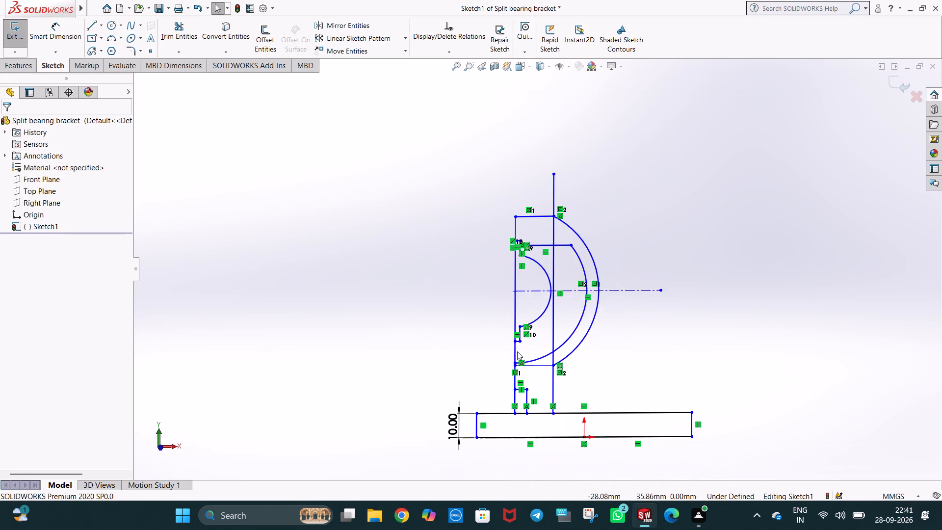
pyautogui.scroll(-2, 518, 353)
pyautogui.scroll(-3, 589, 294)
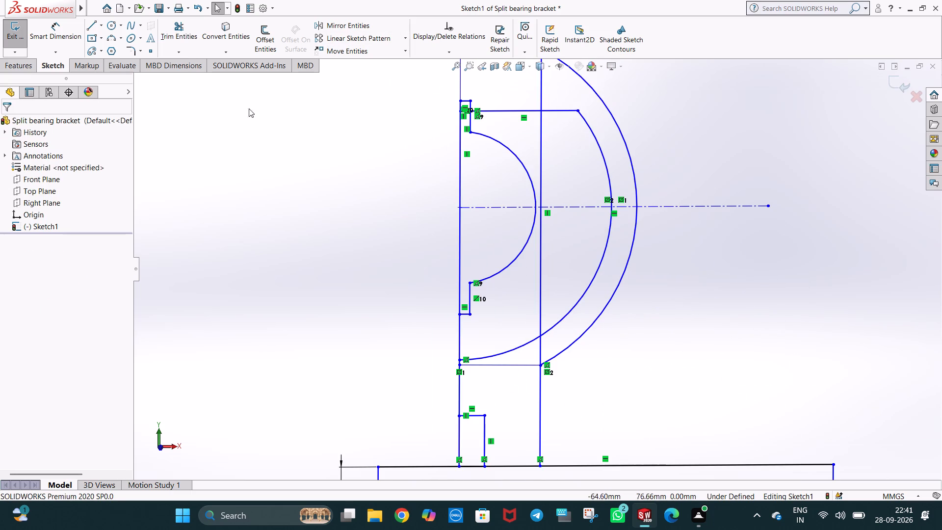
pyautogui.click(178, 21)
pyautogui.scroll(-2, 450, 355)
pyautogui.moveTo(530, 321); pyautogui.dragTo(542, 342)
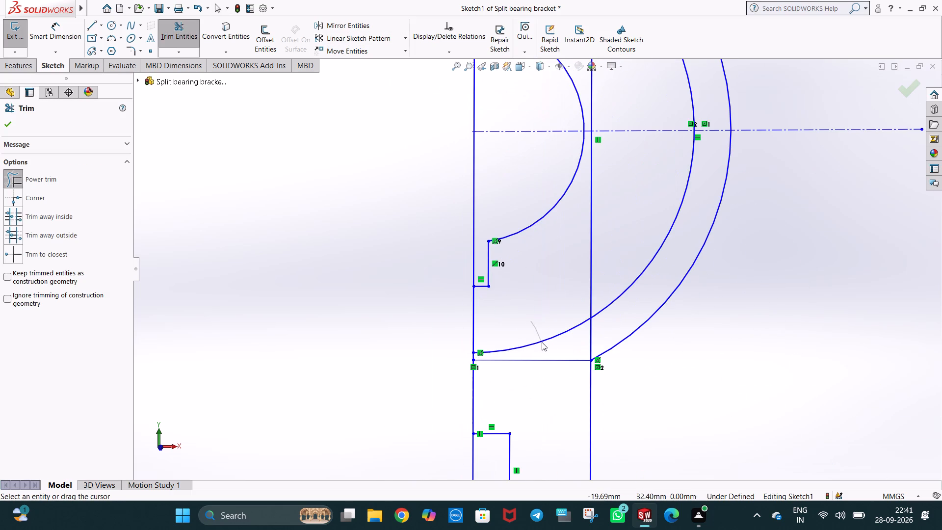
pyautogui.moveTo(542, 342); pyautogui.dragTo(542, 343)
pyautogui.scroll(3, 583, 342)
pyautogui.press('Escape')
pyautogui.press('Escape')
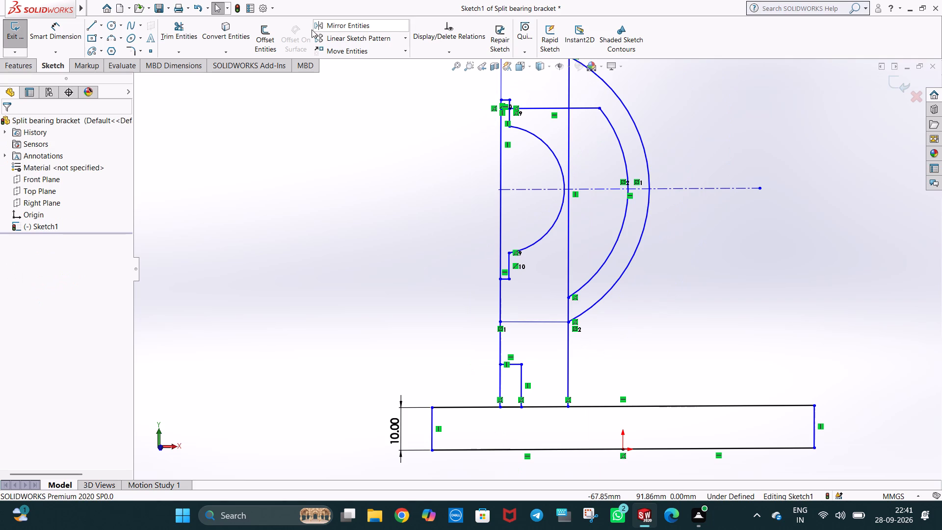
# Mirror the horizontal line at the top of the 30 mm radius arc about the horizontal centerline, keeping the original.
pyautogui.click(342, 24)
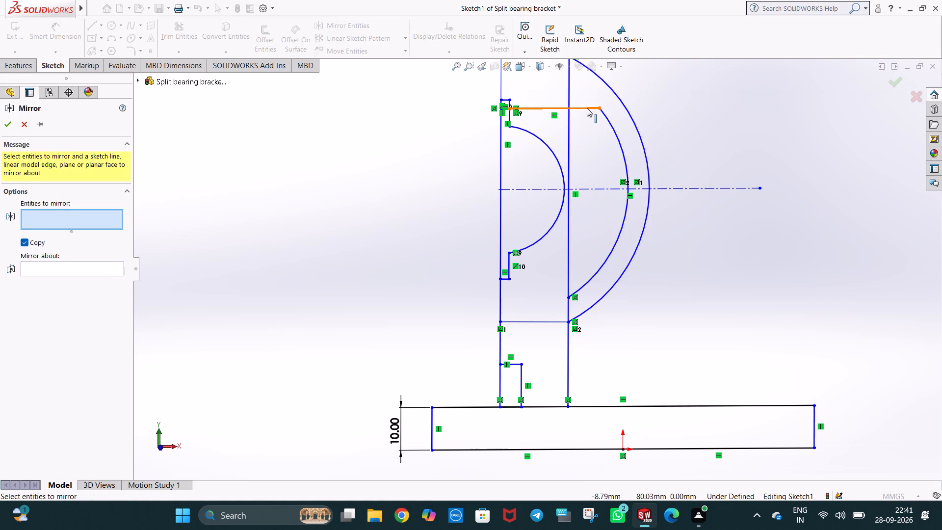
pyautogui.click(587, 108)
pyautogui.click(85, 265)
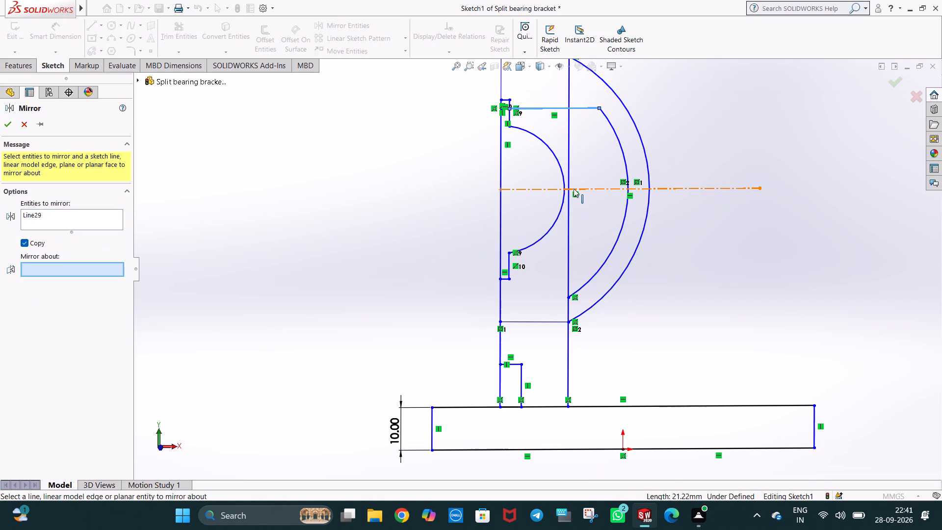
pyautogui.click(584, 188)
pyautogui.rightClick(585, 188)
pyautogui.click(671, 275)
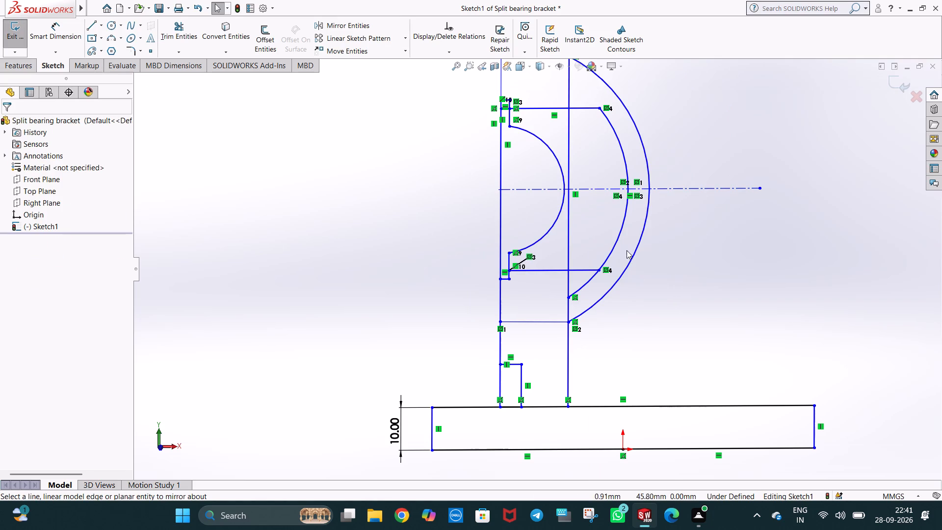
# Trim the portion of the 30 mm radius arc that extends below the mirrored horizontal line.
pyautogui.scroll(1, 627, 251)
pyautogui.scroll(-5, 593, 275)
pyautogui.click(171, 22)
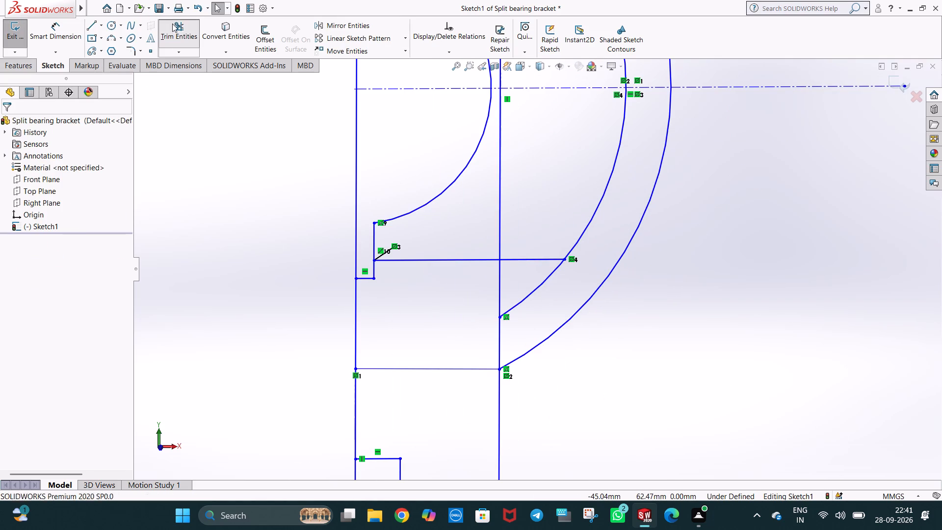
pyautogui.moveTo(534, 308); pyautogui.dragTo(525, 279)
pyautogui.scroll(7, 535, 305)
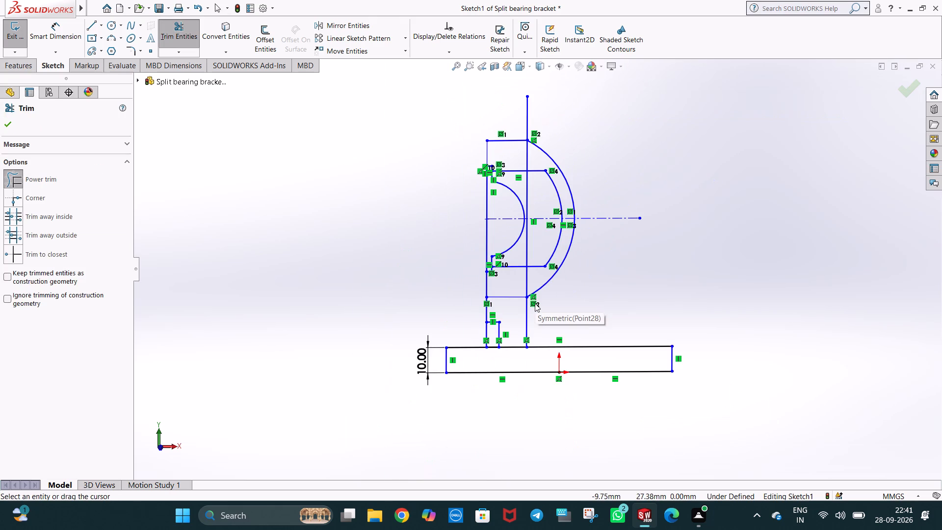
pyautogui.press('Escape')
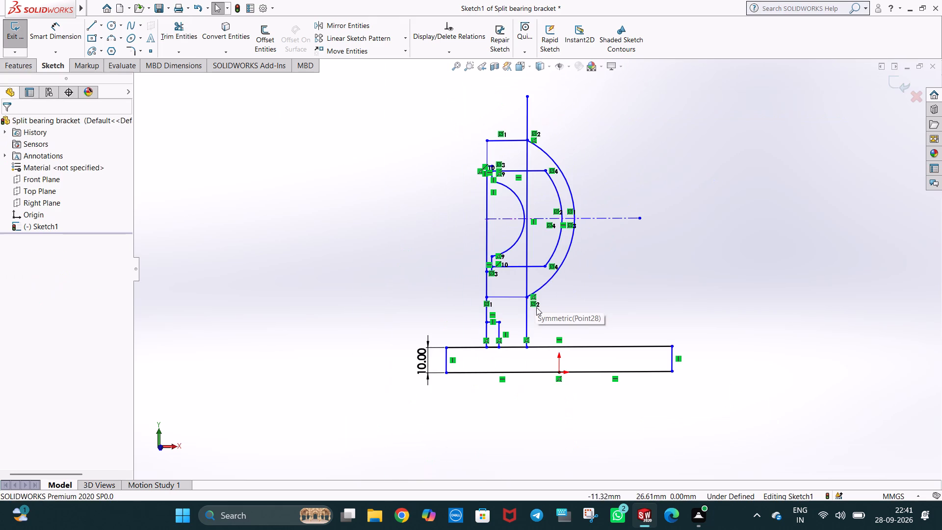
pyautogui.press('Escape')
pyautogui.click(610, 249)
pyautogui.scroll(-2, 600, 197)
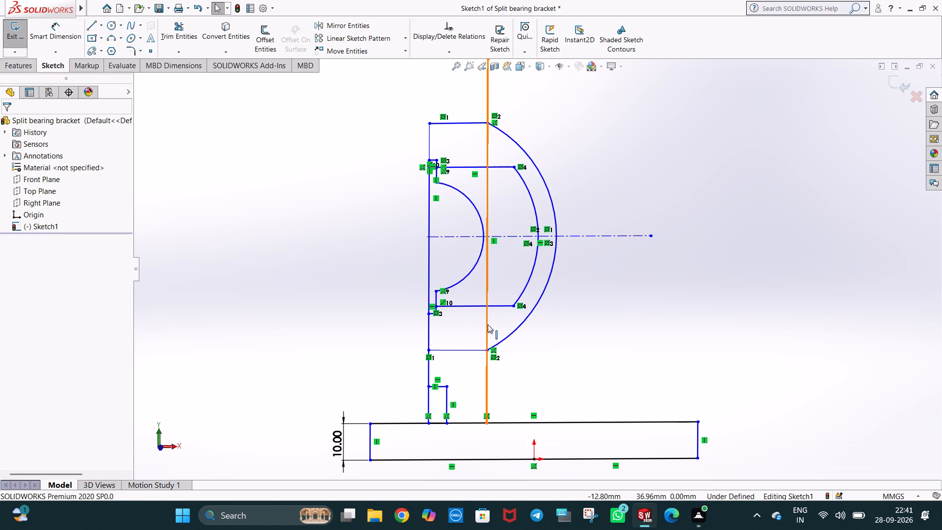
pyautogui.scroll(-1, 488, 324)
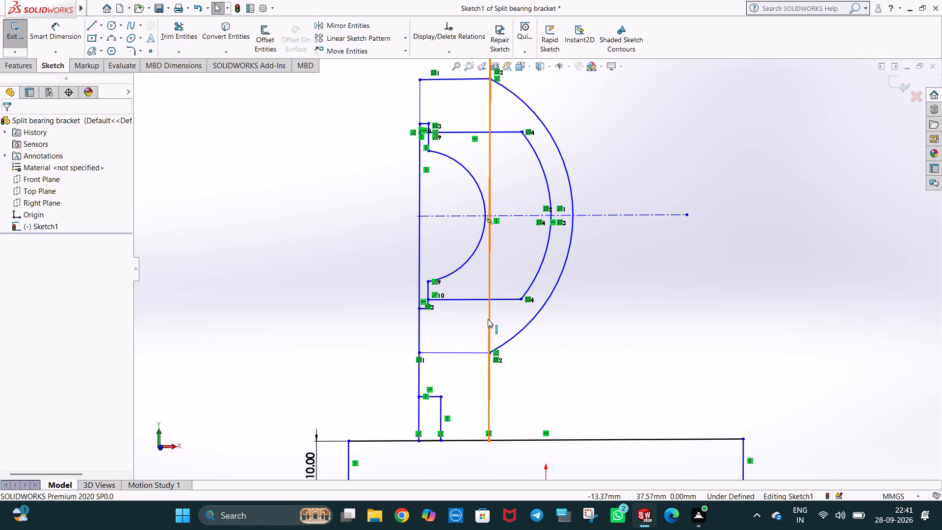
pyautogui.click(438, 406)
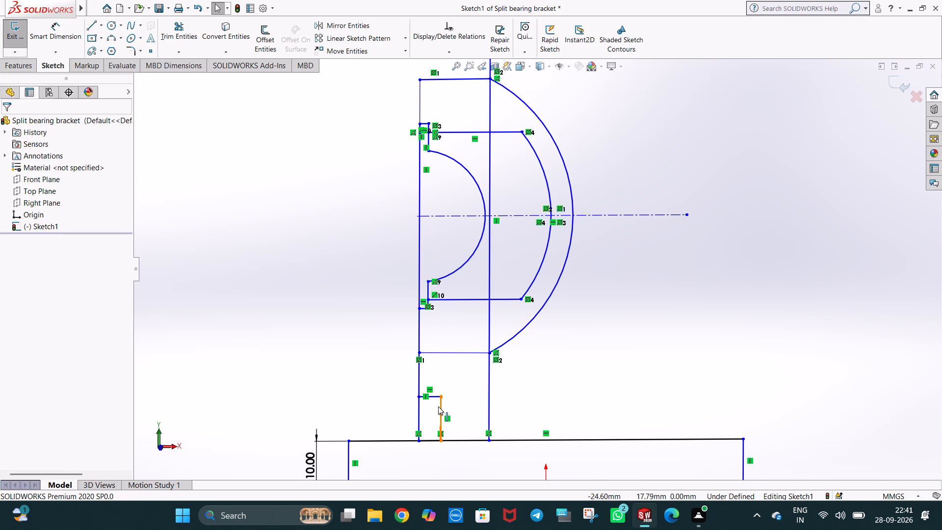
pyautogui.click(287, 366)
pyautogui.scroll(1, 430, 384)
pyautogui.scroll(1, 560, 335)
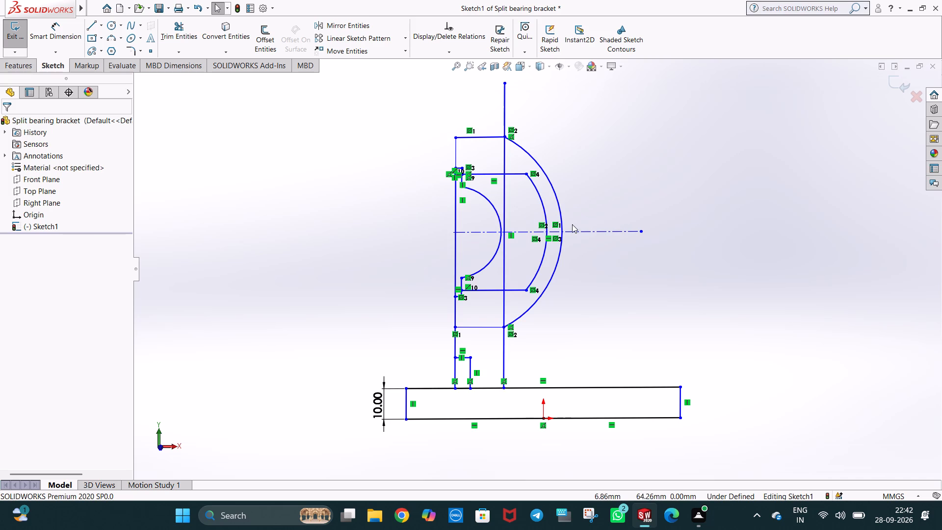
# Draw a 25 mm construction line along the base's top edge, starting from its right end.
pyautogui.click(104, 25)
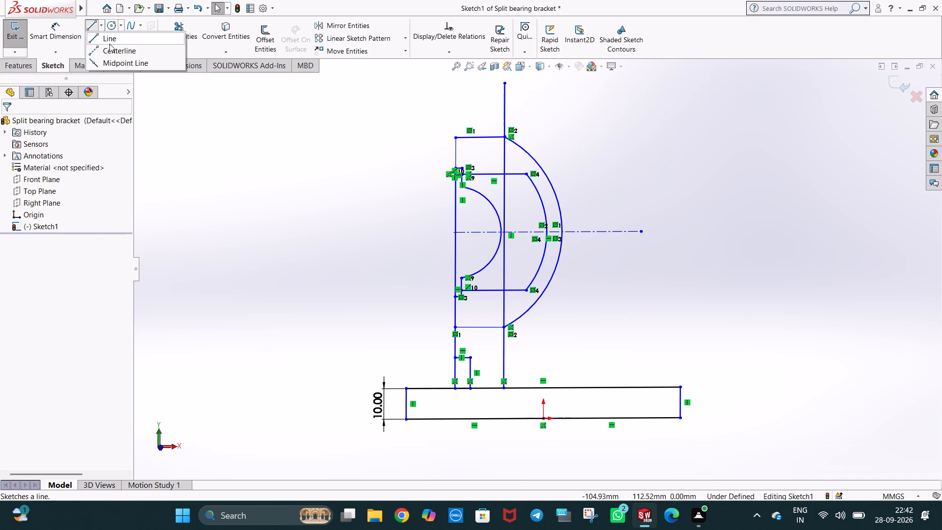
pyautogui.click(116, 51)
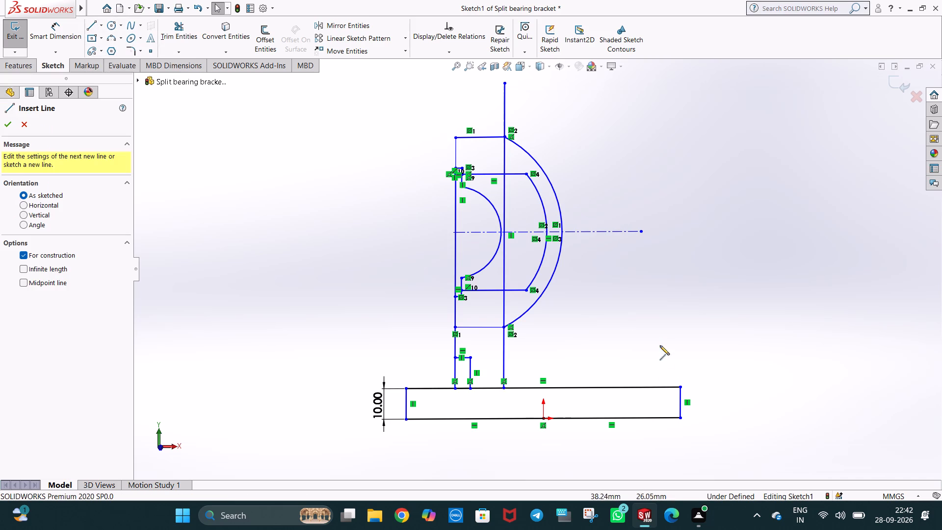
pyautogui.click(680, 387)
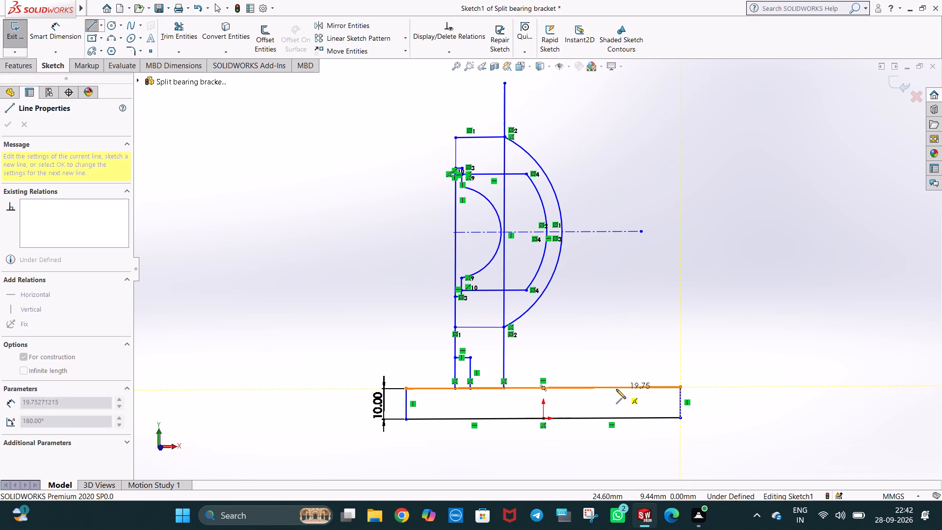
pyautogui.click(608, 387)
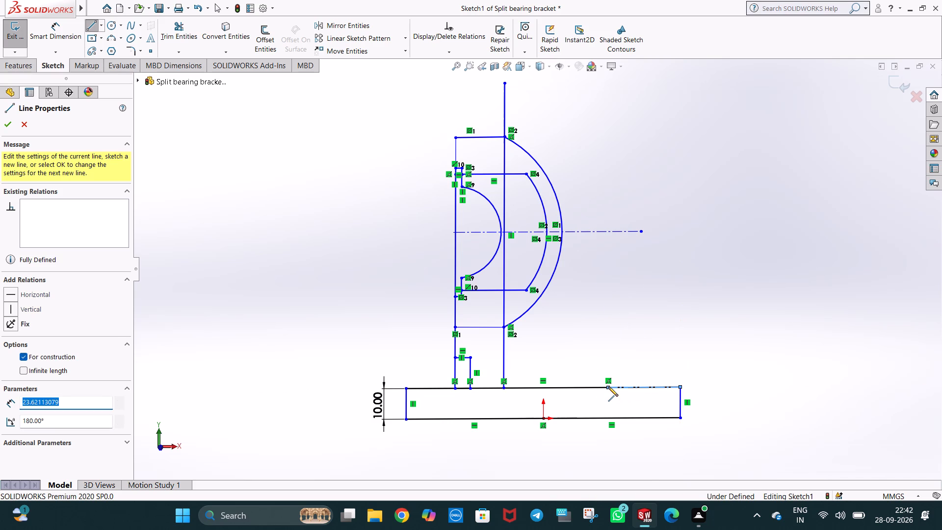
pyautogui.write('25')
pyautogui.press('Return')
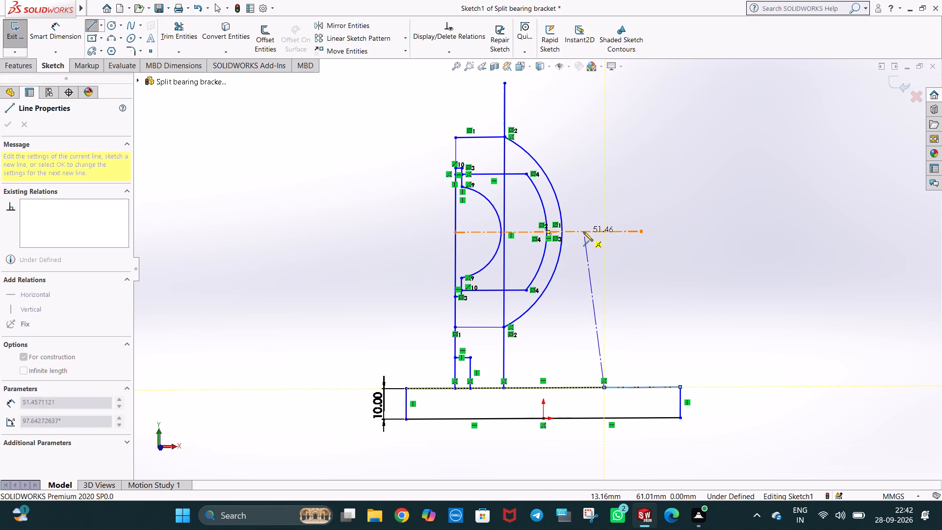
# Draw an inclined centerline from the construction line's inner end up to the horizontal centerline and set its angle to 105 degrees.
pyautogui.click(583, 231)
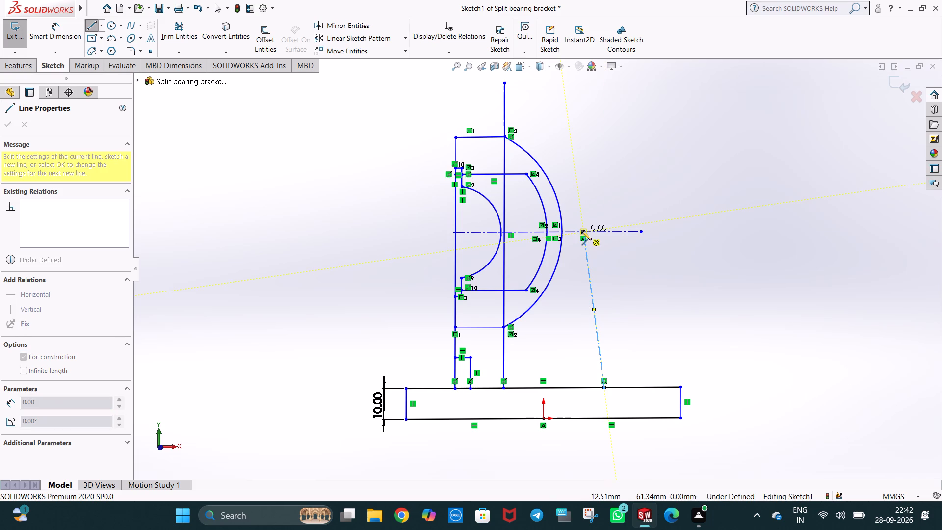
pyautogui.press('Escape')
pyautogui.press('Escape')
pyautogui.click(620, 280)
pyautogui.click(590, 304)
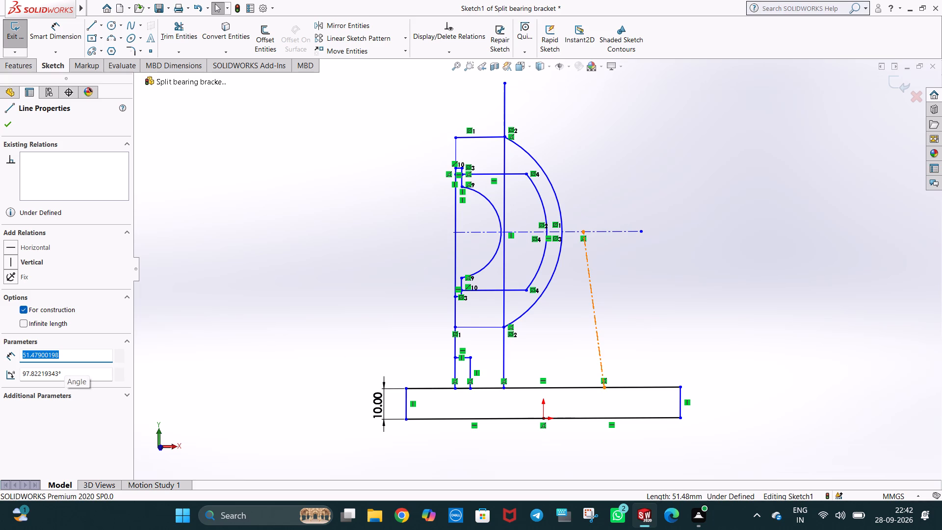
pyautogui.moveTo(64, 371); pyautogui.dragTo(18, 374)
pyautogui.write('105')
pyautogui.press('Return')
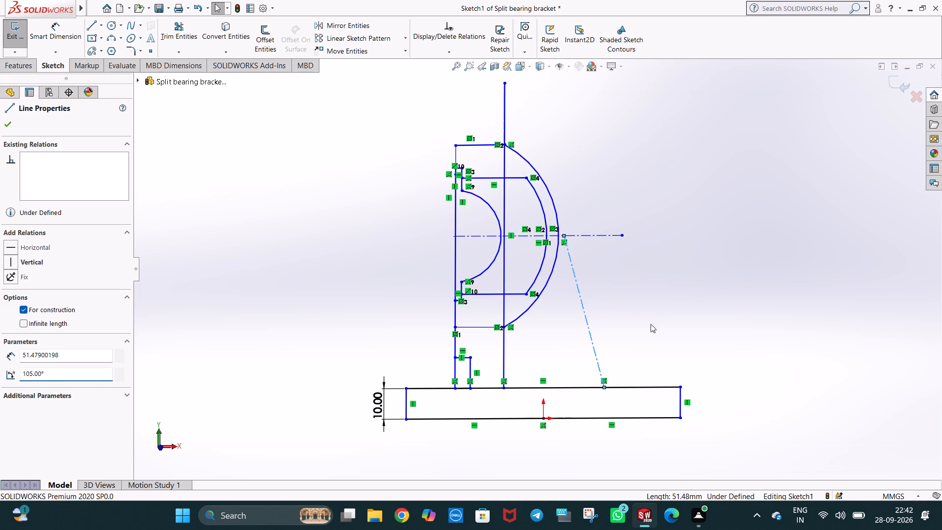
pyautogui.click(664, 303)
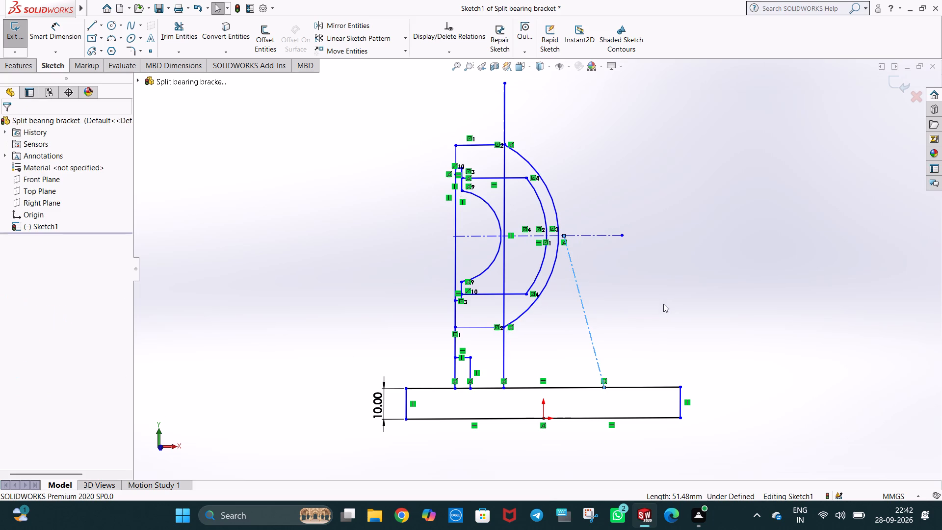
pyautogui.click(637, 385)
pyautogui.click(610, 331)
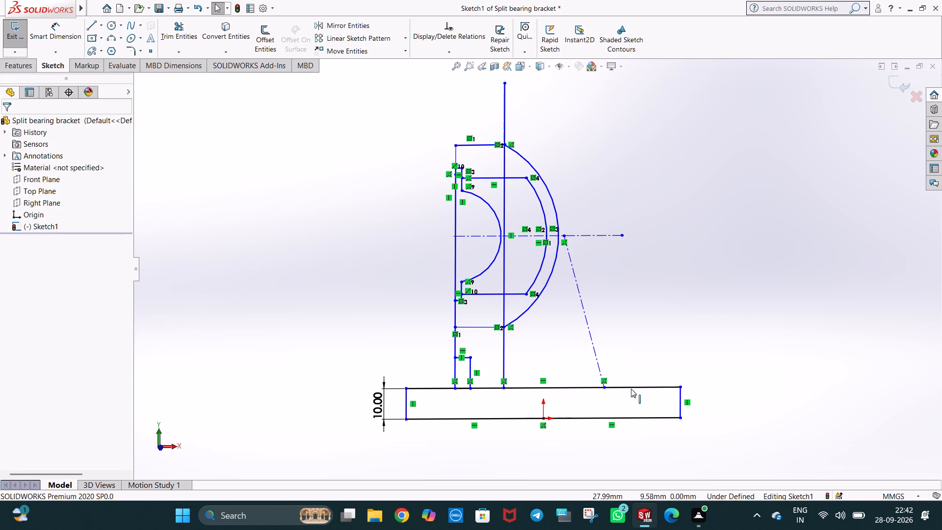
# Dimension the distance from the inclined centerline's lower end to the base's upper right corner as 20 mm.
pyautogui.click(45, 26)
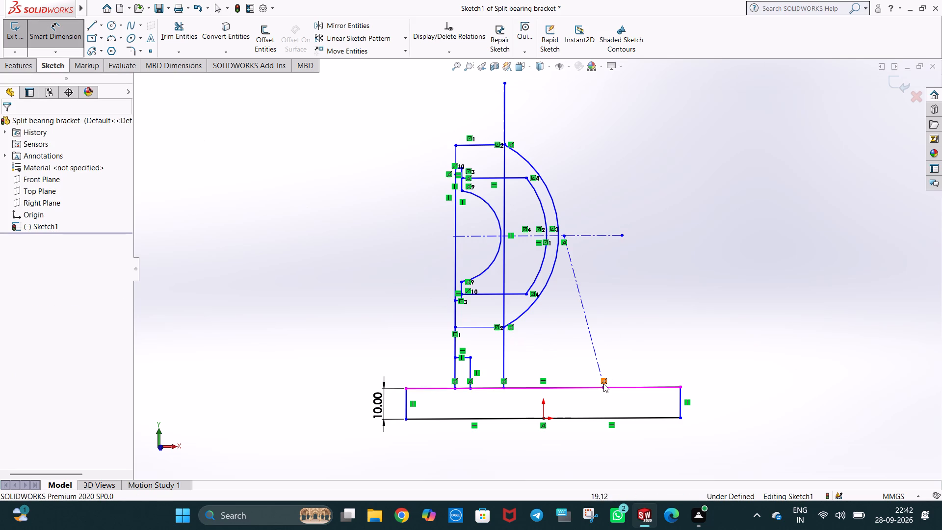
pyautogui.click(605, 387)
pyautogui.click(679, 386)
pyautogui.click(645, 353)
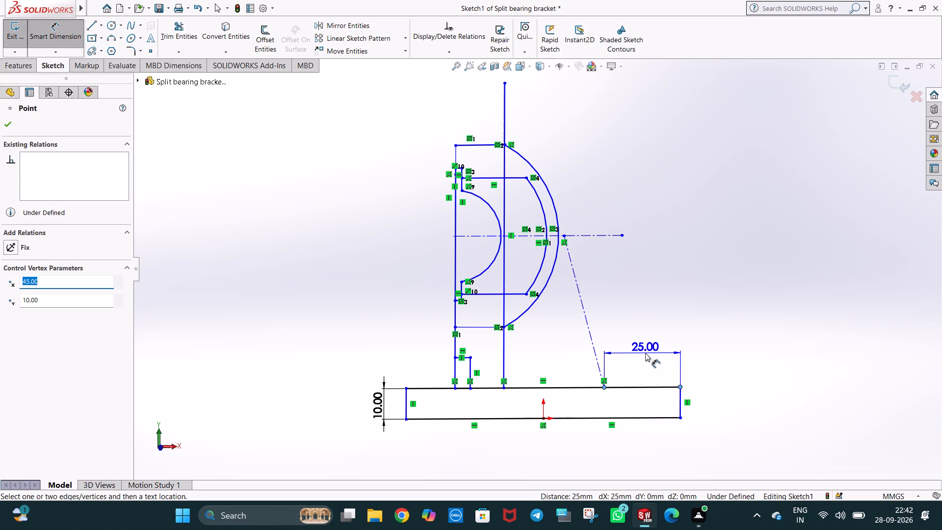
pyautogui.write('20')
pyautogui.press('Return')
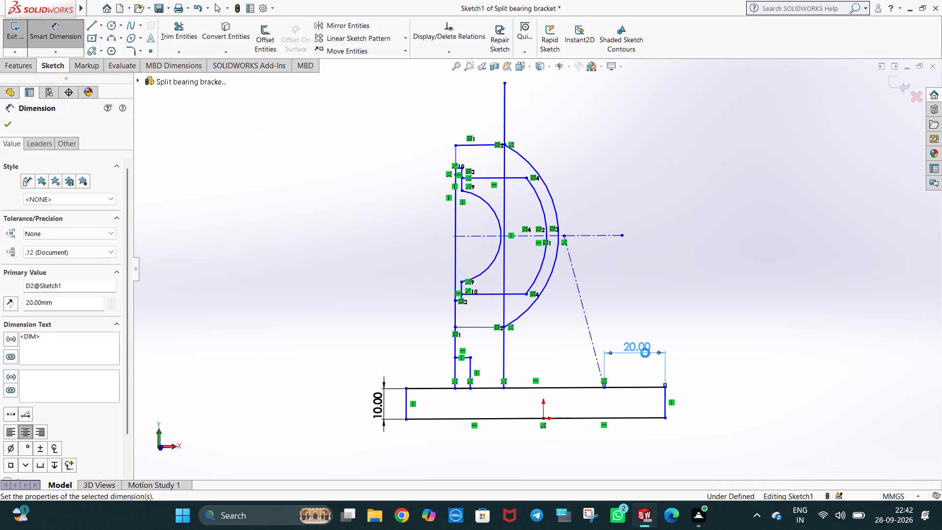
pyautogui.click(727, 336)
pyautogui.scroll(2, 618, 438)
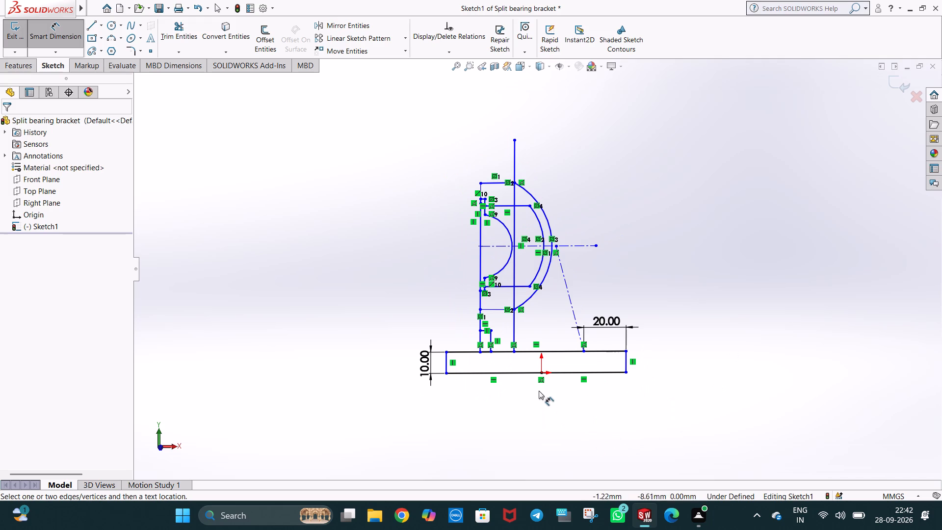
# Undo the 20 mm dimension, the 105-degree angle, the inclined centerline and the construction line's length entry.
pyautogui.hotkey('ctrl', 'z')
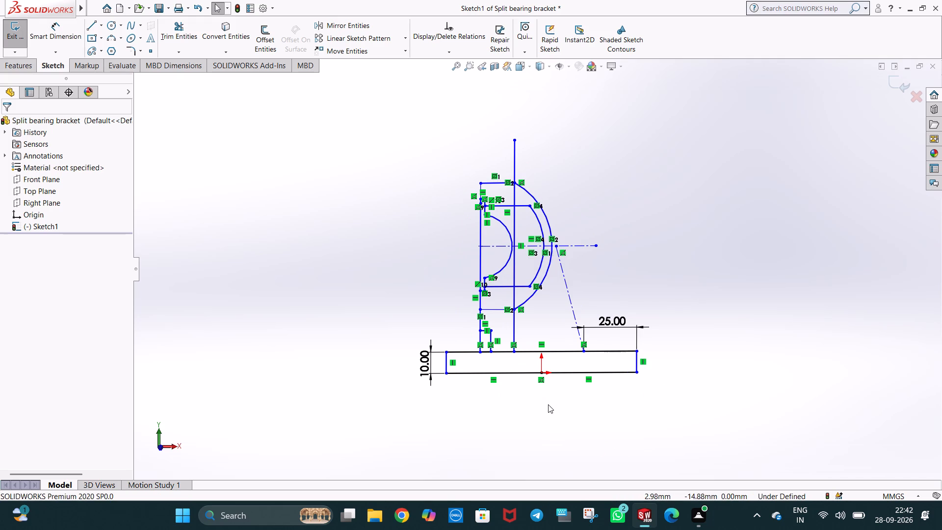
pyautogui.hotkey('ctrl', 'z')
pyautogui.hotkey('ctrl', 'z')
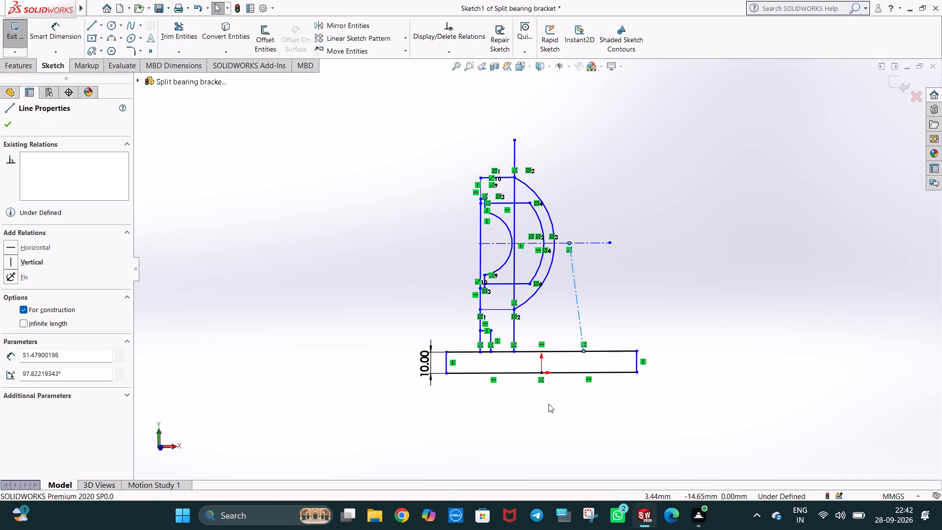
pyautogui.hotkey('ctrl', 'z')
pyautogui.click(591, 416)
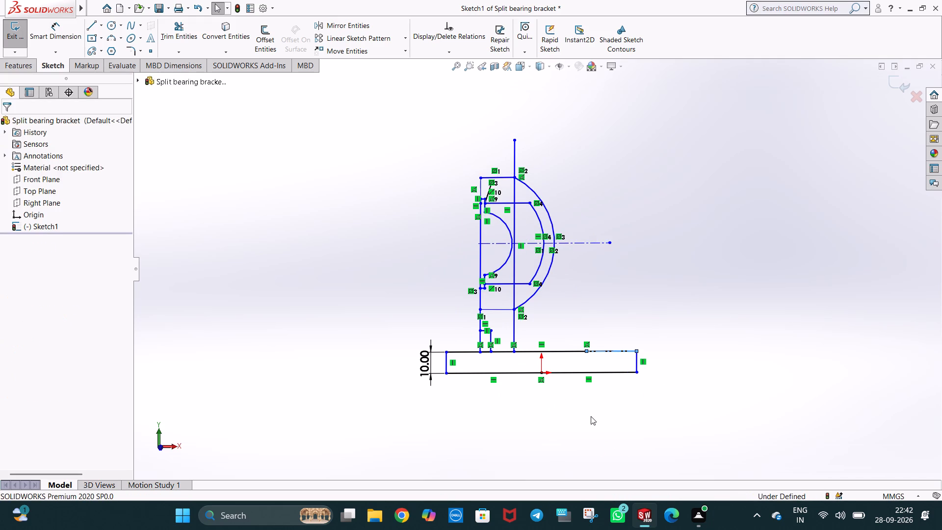
# Dimension the distance from the construction line's inner end to the base's upper right corner as 20 mm.
pyautogui.click(70, 38)
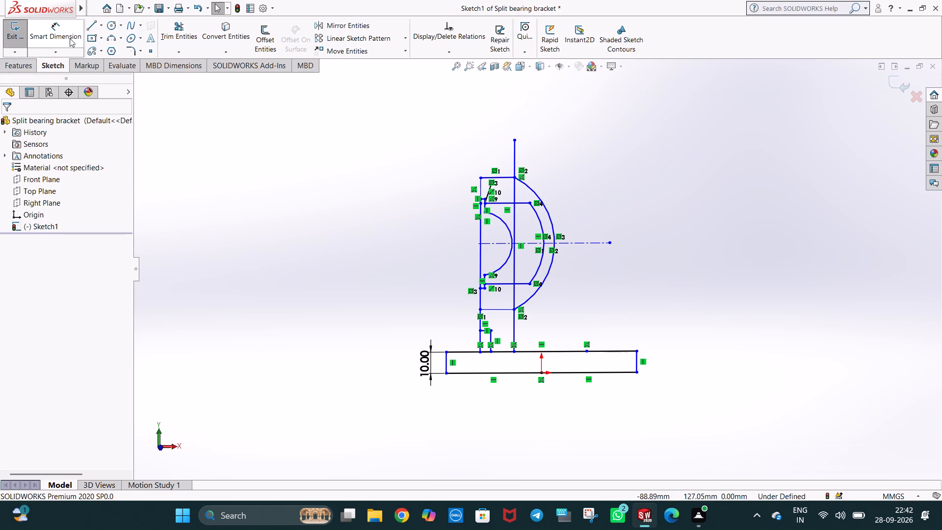
pyautogui.click(588, 354)
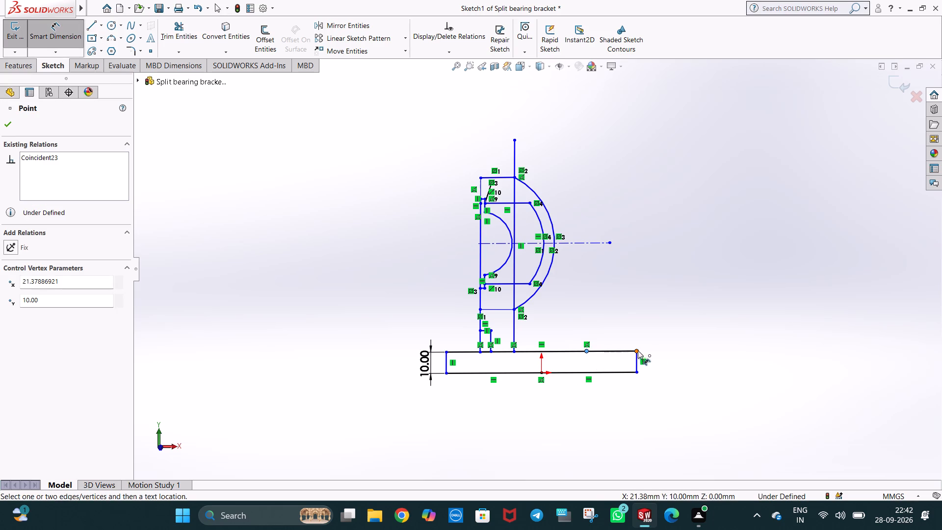
pyautogui.click(637, 349)
pyautogui.click(613, 326)
pyautogui.write('20')
pyautogui.press('Return')
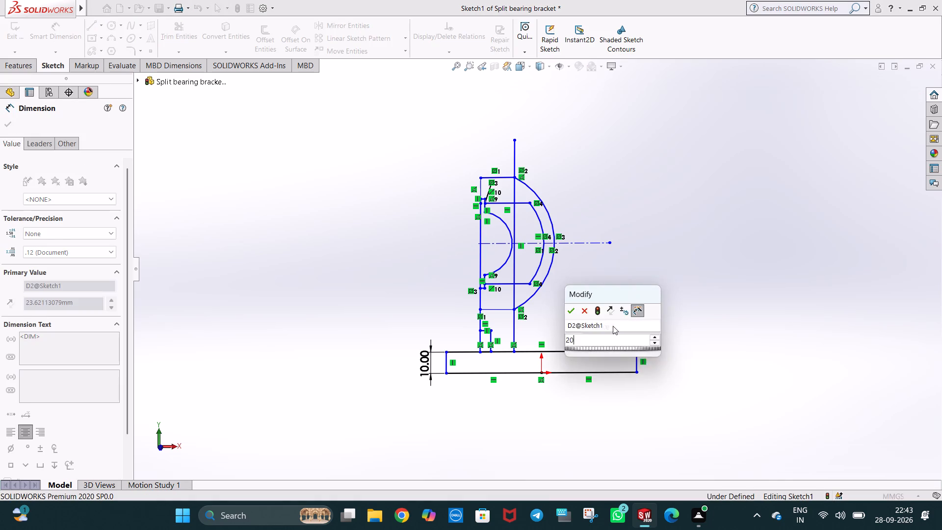
pyautogui.click(652, 277)
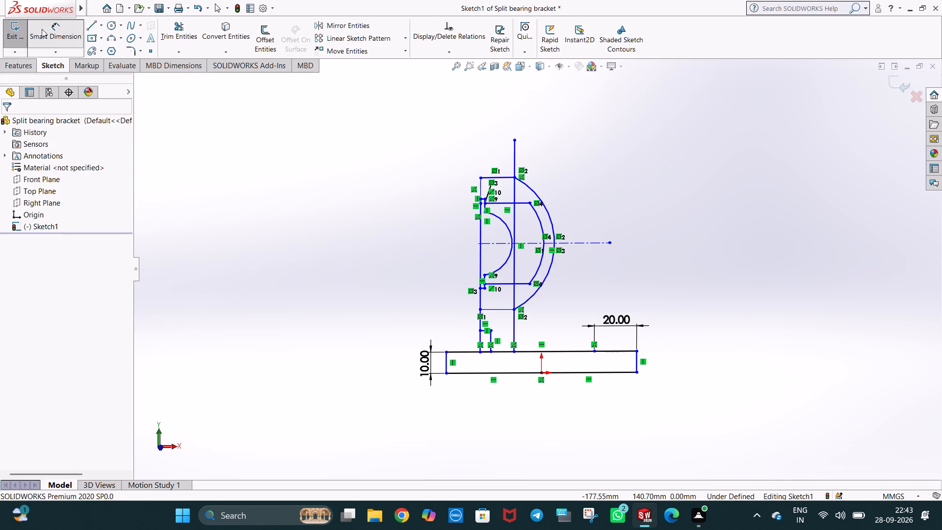
pyautogui.press('Escape')
# Draw a centerline from the 20 mm point on the base's top edge to the horizontal centerline and set its angle to 105 degrees.
pyautogui.click(102, 25)
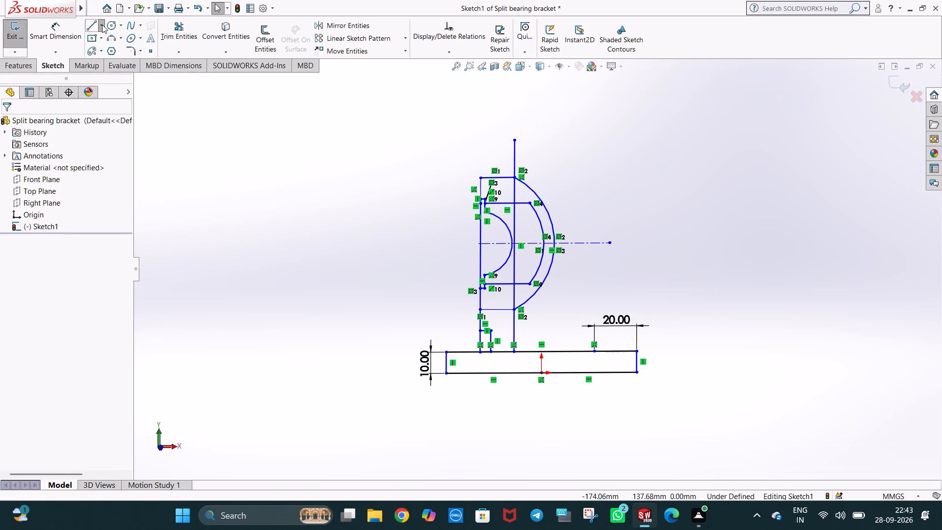
pyautogui.click(106, 49)
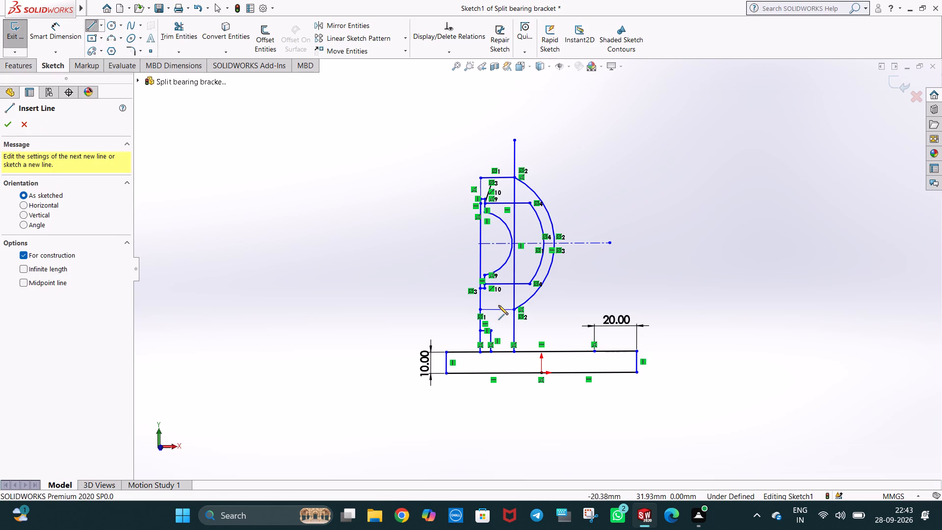
pyautogui.click(594, 350)
pyautogui.click(576, 244)
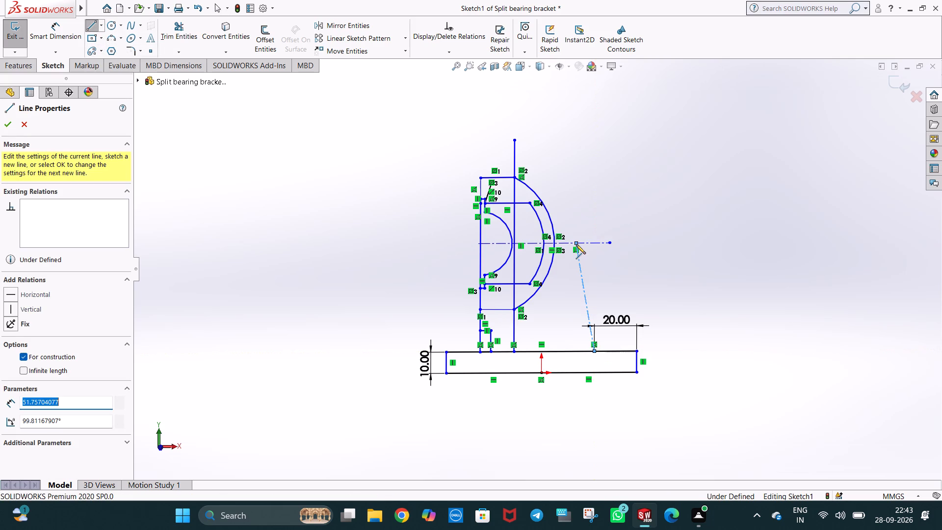
pyautogui.press('Escape')
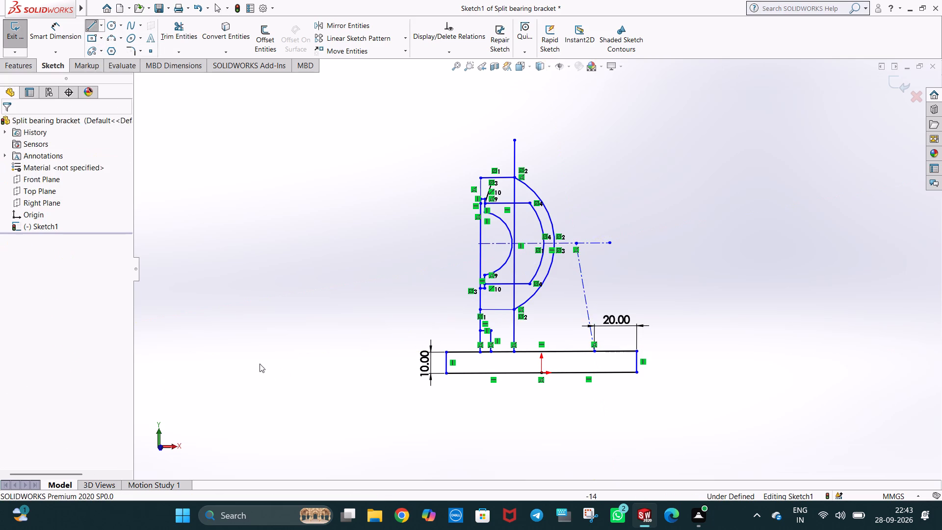
pyautogui.press('Escape')
pyautogui.click(672, 296)
pyautogui.click(584, 287)
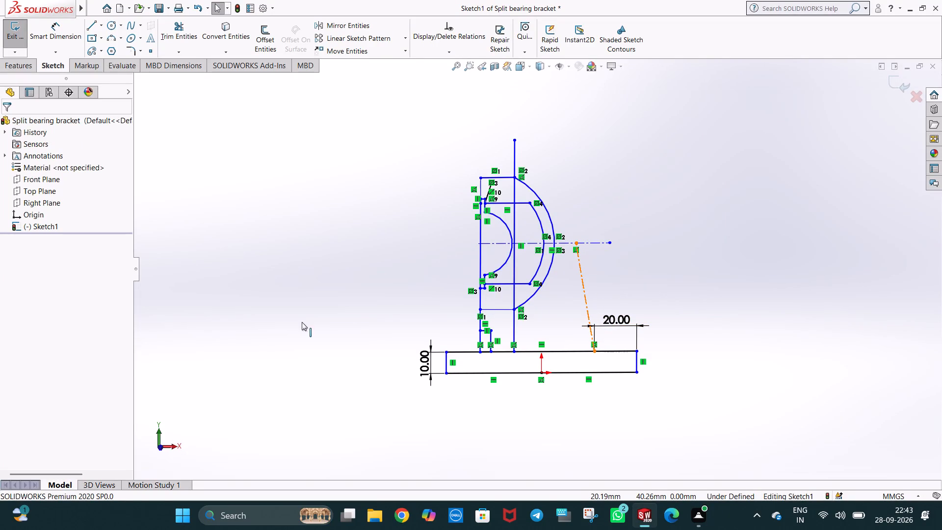
pyautogui.moveTo(74, 378); pyautogui.dragTo(0, 377)
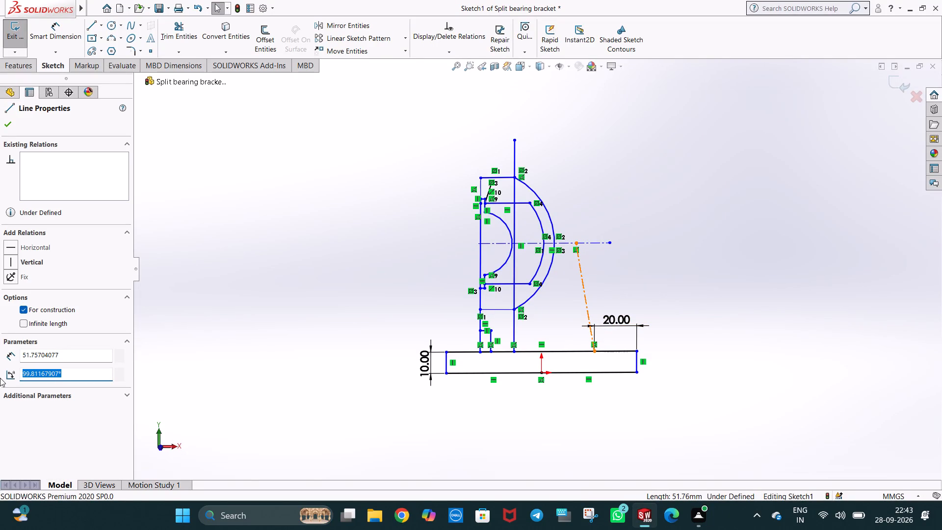
pyautogui.write('105')
pyautogui.press('Return')
pyautogui.press('Escape')
pyautogui.press('Escape')
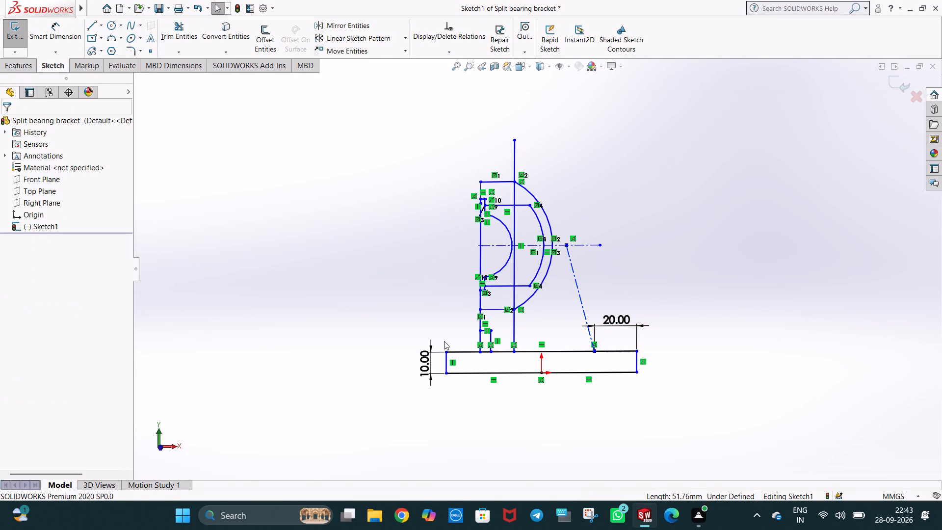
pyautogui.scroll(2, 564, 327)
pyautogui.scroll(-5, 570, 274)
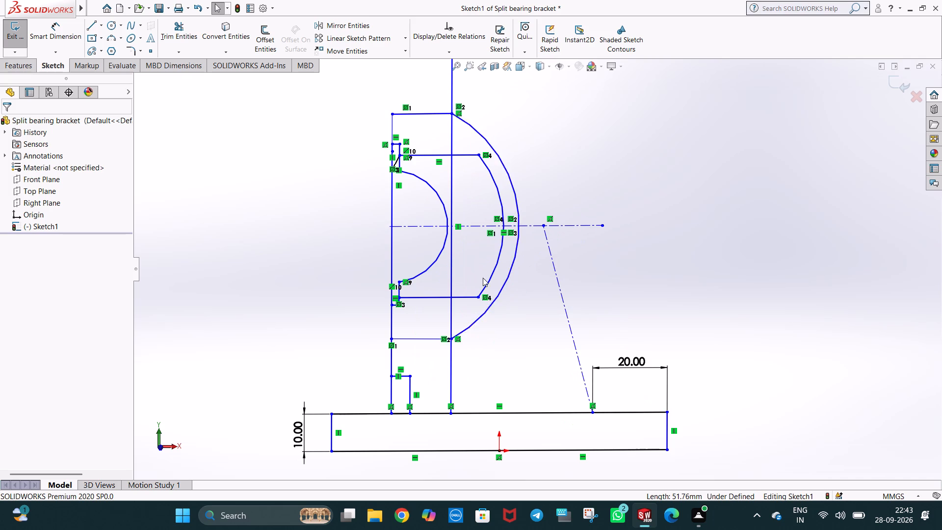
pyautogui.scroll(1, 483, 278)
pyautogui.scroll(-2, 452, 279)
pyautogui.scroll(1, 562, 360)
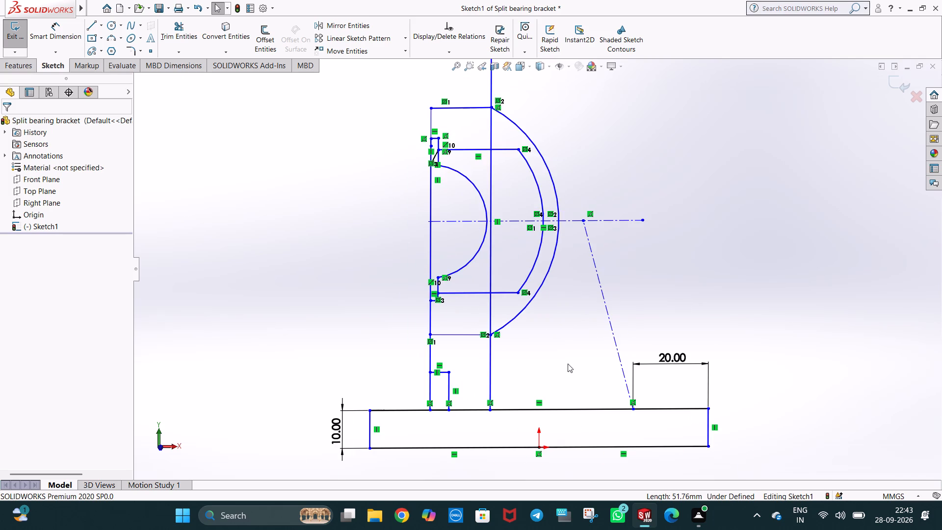
# Dimension the length of the base's bottom edge from the origin to the lower right corner, keeping its current value.
pyautogui.scroll(2, 644, 436)
pyautogui.scroll(-2, 641, 424)
pyautogui.scroll(1, 546, 291)
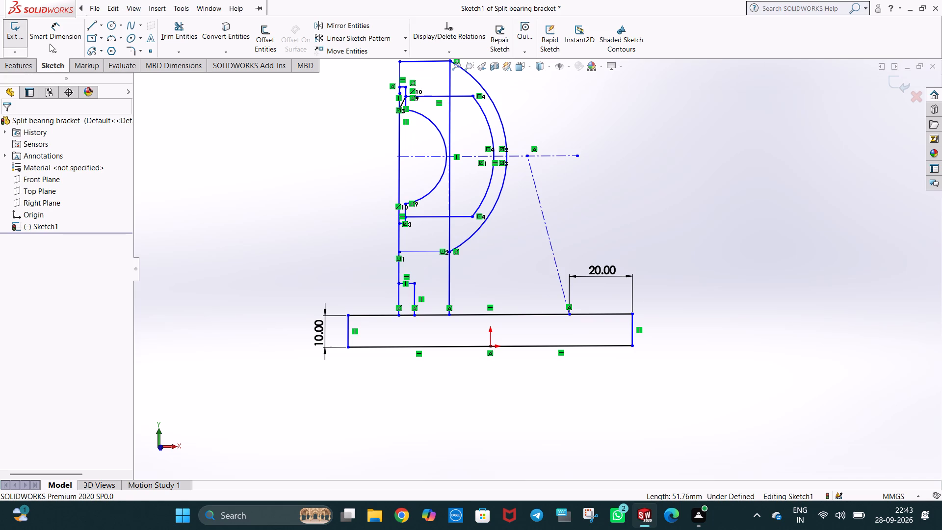
pyautogui.click(50, 31)
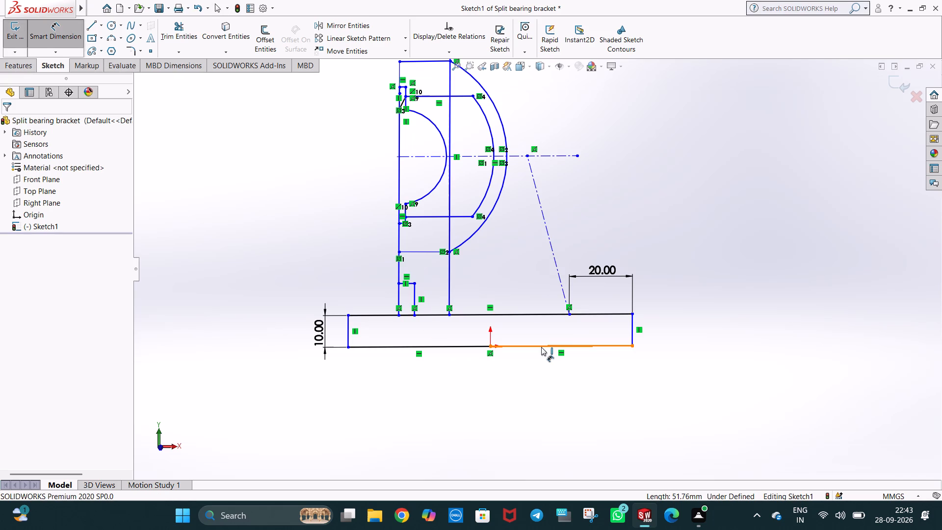
pyautogui.click(541, 347)
pyautogui.click(550, 380)
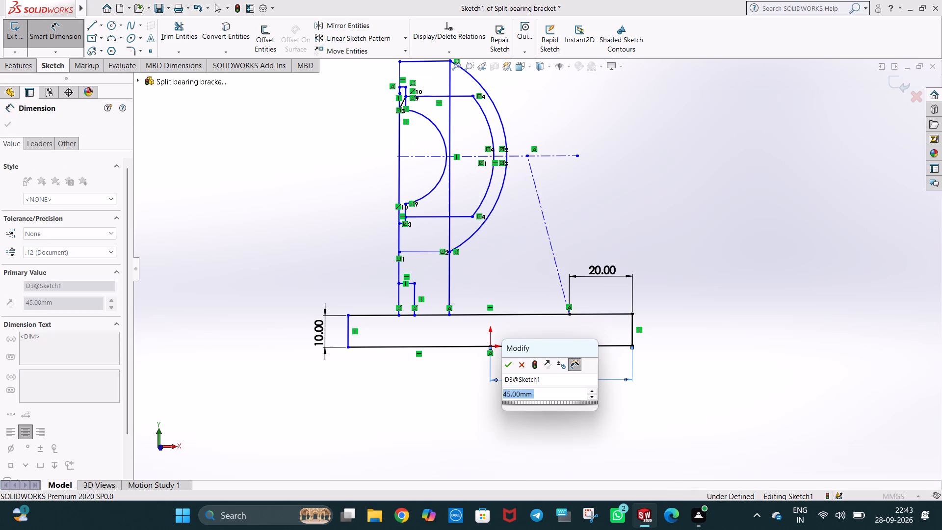
pyautogui.click(509, 363)
pyautogui.click(276, 242)
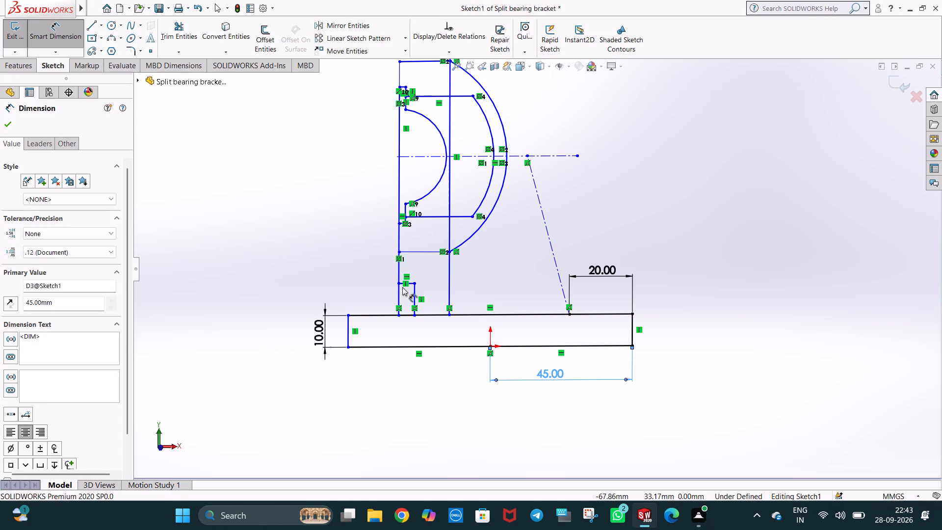
# Dimension the height of the small step's short vertical line above the base's top edge, keeping its current value.
pyautogui.click(414, 295)
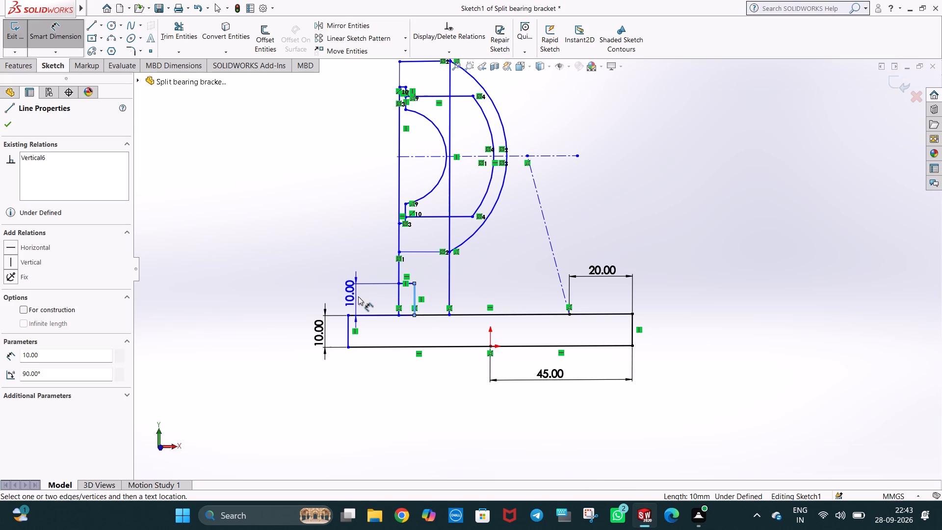
pyautogui.click(364, 298)
pyautogui.click(323, 284)
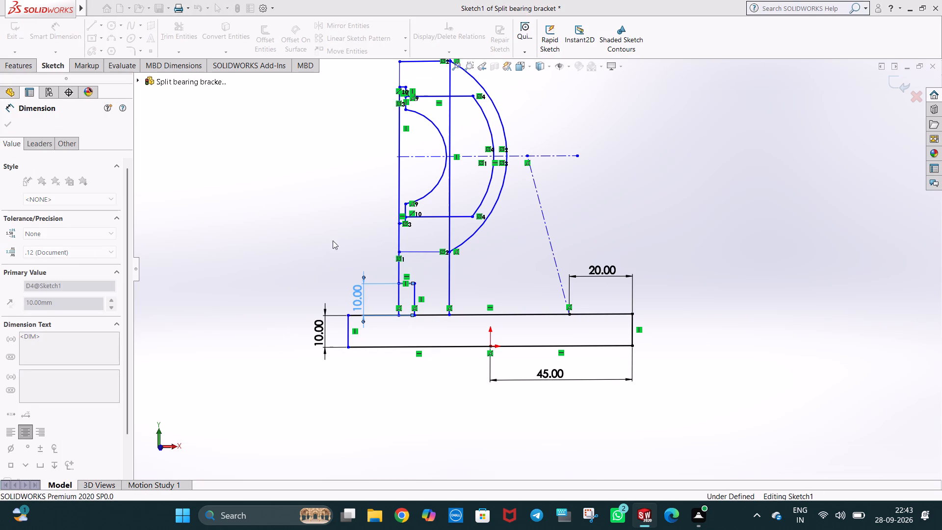
pyautogui.click(334, 237)
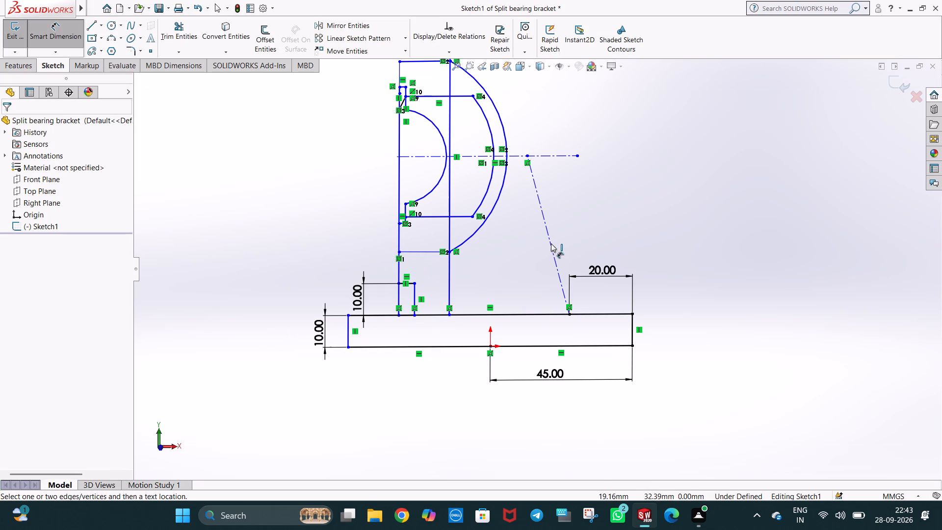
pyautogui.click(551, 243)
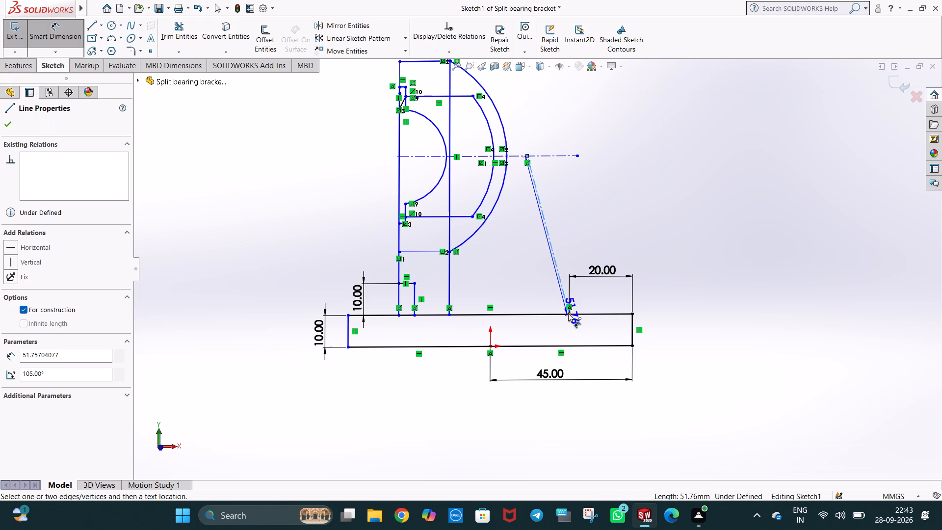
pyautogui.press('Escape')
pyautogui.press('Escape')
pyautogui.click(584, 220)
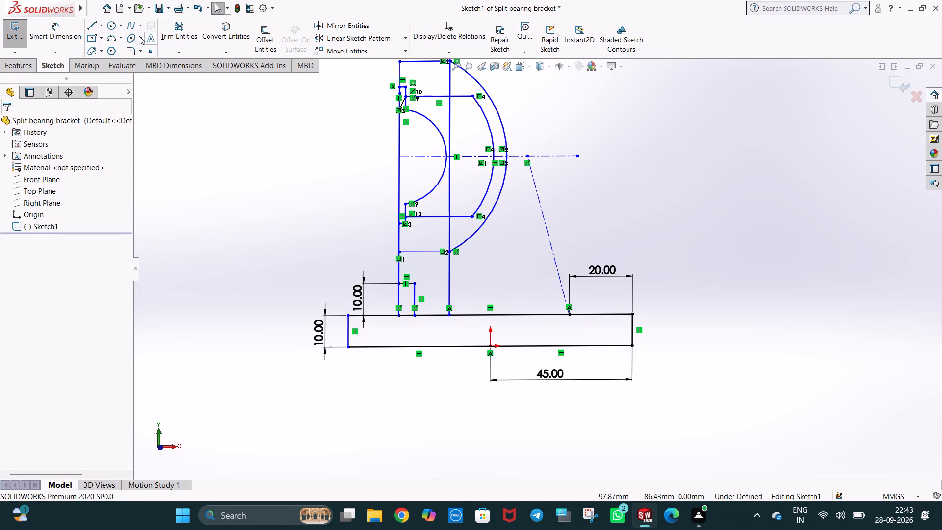
# Draw solid lines from the outer arc to the inclined centerline's upper end and down along it to the base's top edge.
pyautogui.click(88, 23)
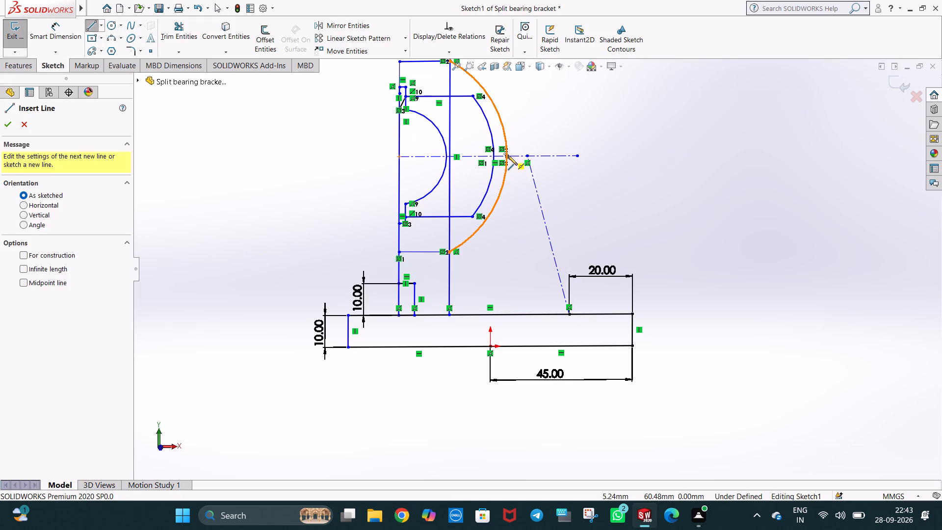
pyautogui.click(508, 156)
pyautogui.click(526, 155)
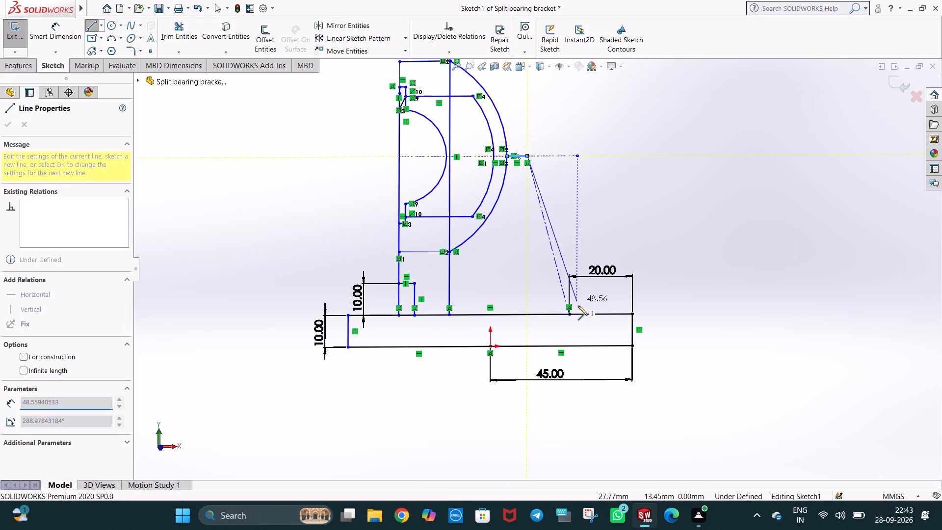
pyautogui.click(569, 313)
pyautogui.press('Escape')
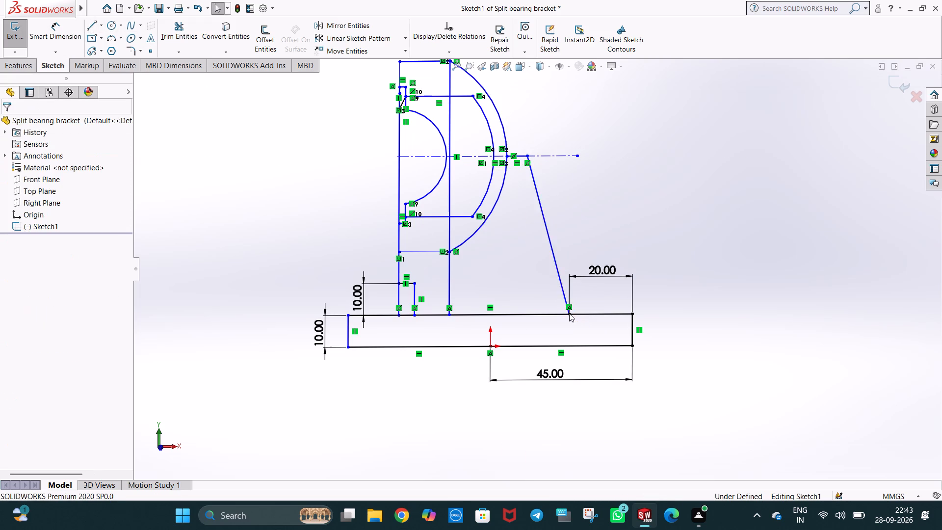
pyautogui.click(613, 219)
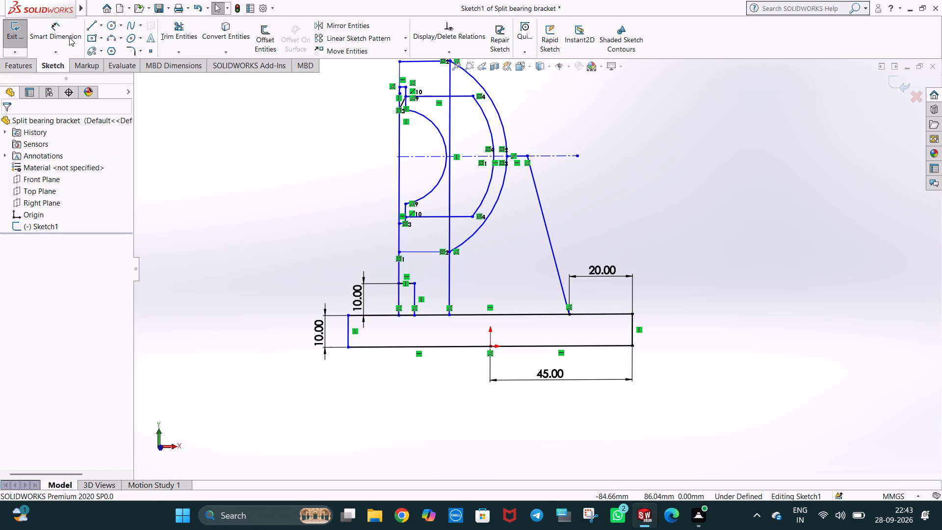
# Add an angle dimension between the solid inclined line and the base's top edge, on the inner side, keeping its current value.
pyautogui.click(69, 36)
pyautogui.click(555, 265)
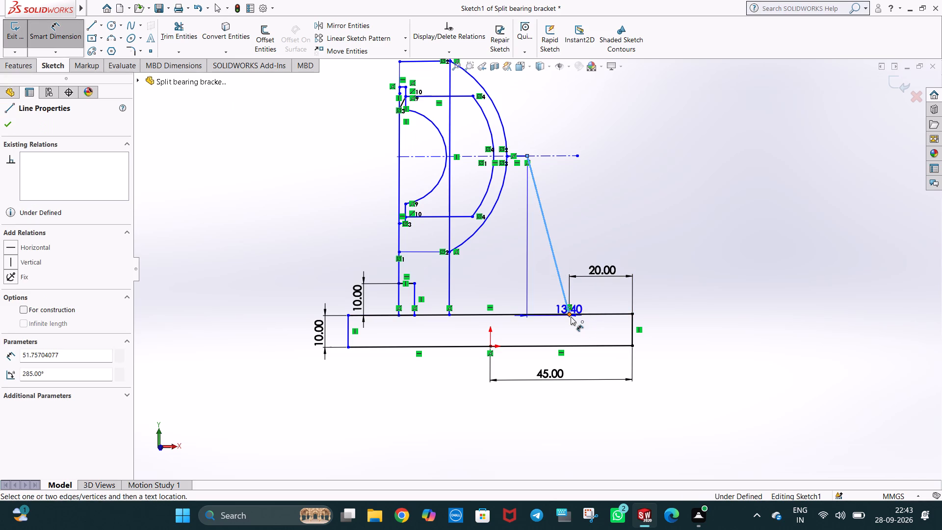
pyautogui.click(571, 314)
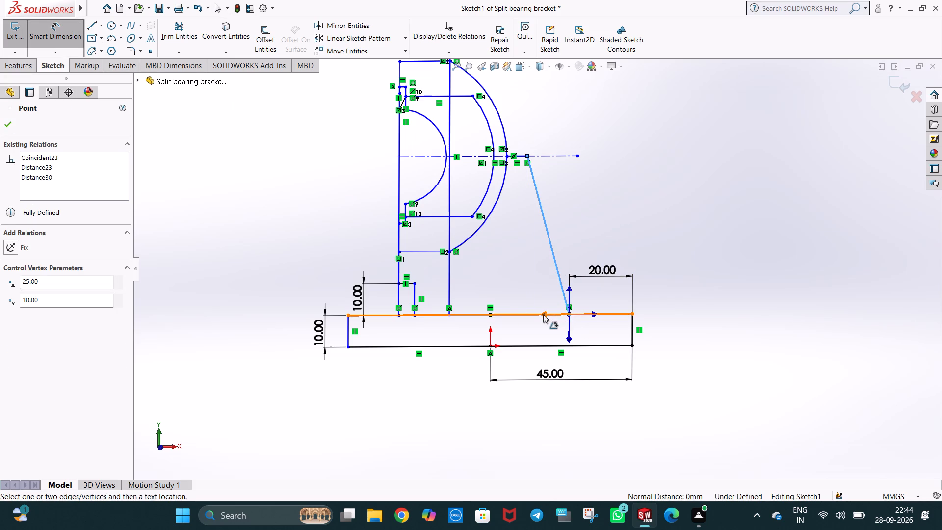
pyautogui.click(543, 315)
pyautogui.click(541, 289)
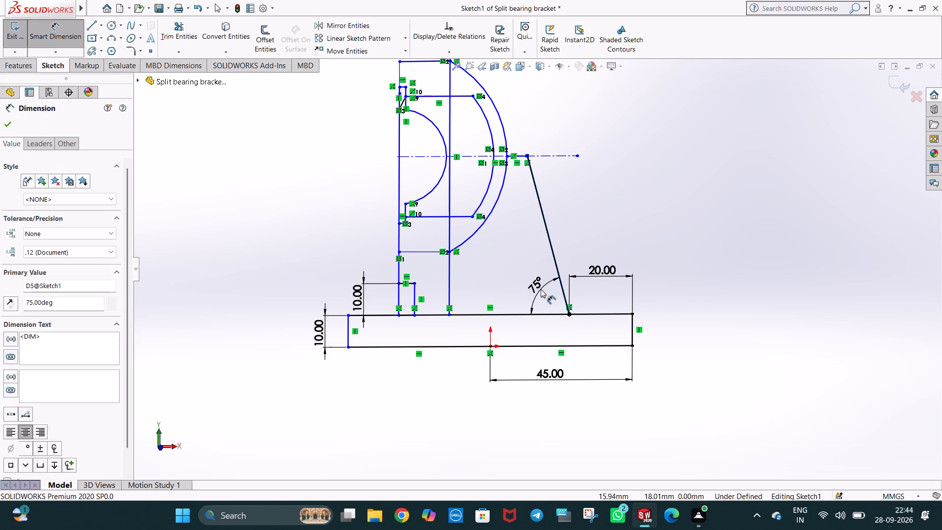
pyautogui.click(497, 272)
pyautogui.click(555, 182)
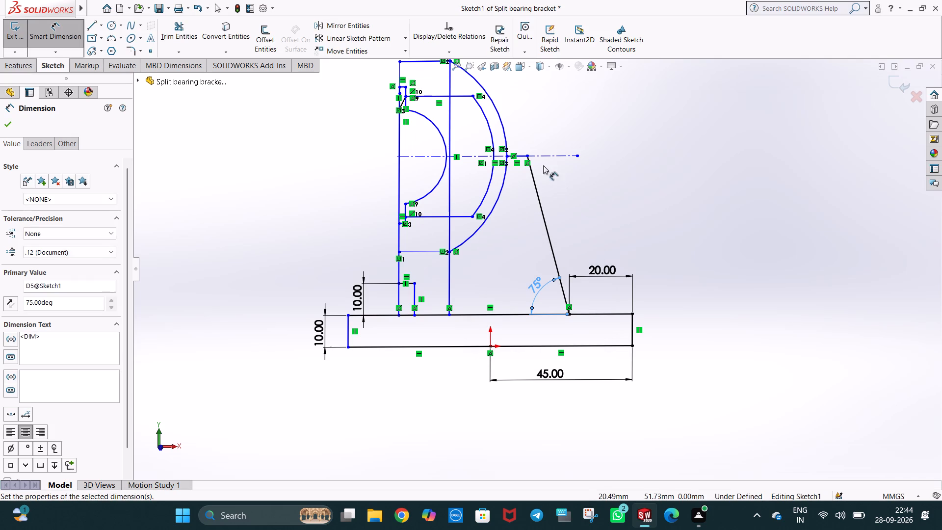
# Dimension the length of the short horizontal line between the outer arc and the inclined line, keeping its current value.
pyautogui.click(519, 155)
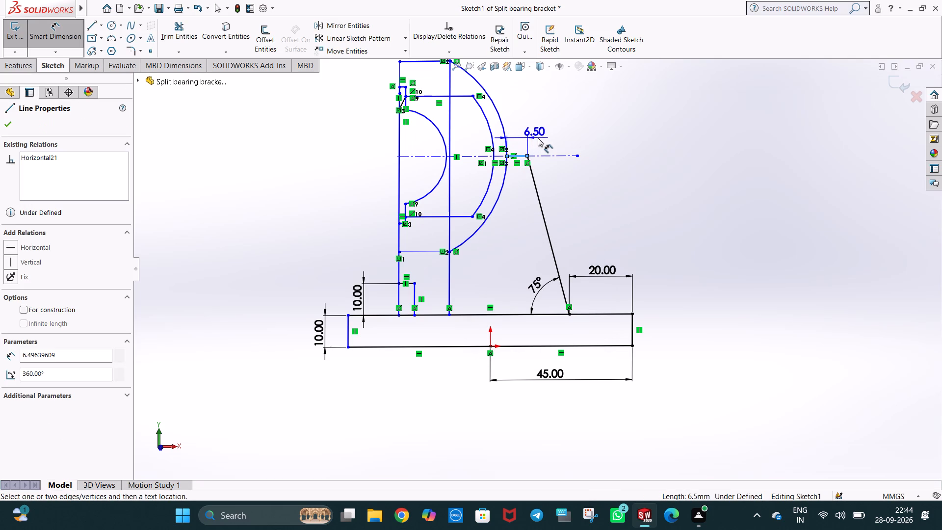
pyautogui.click(540, 138)
pyautogui.click(499, 124)
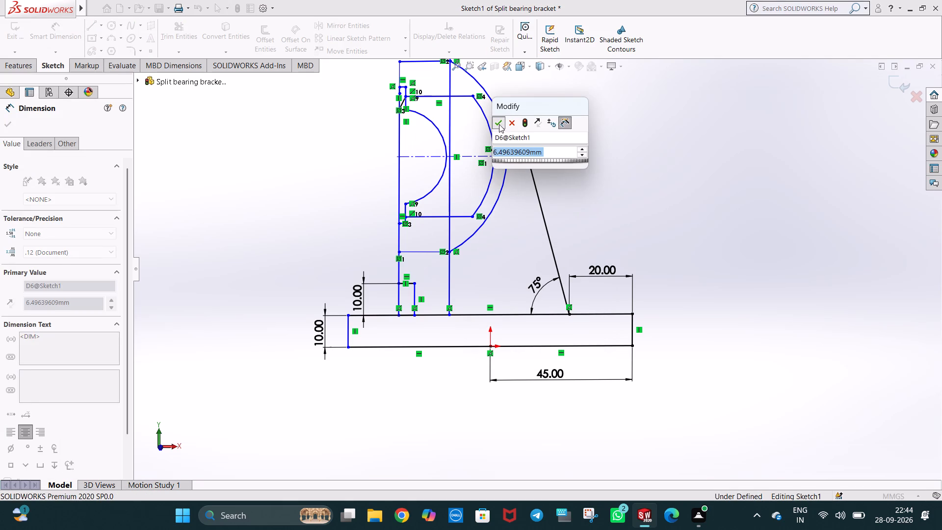
pyautogui.click(626, 168)
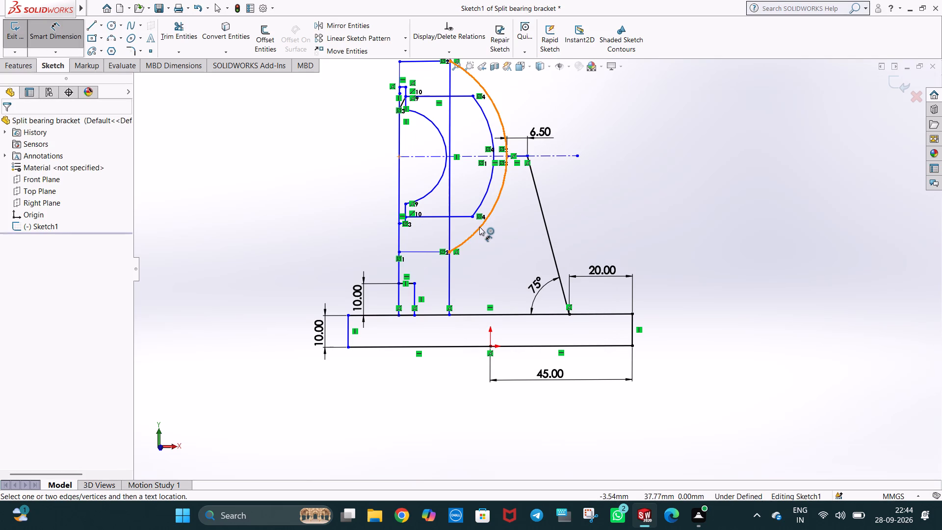
# Dimension the radius of the middle arc, just inside the outer arc, keeping its current value.
pyautogui.scroll(-2, 463, 213)
pyautogui.scroll(2, 394, 214)
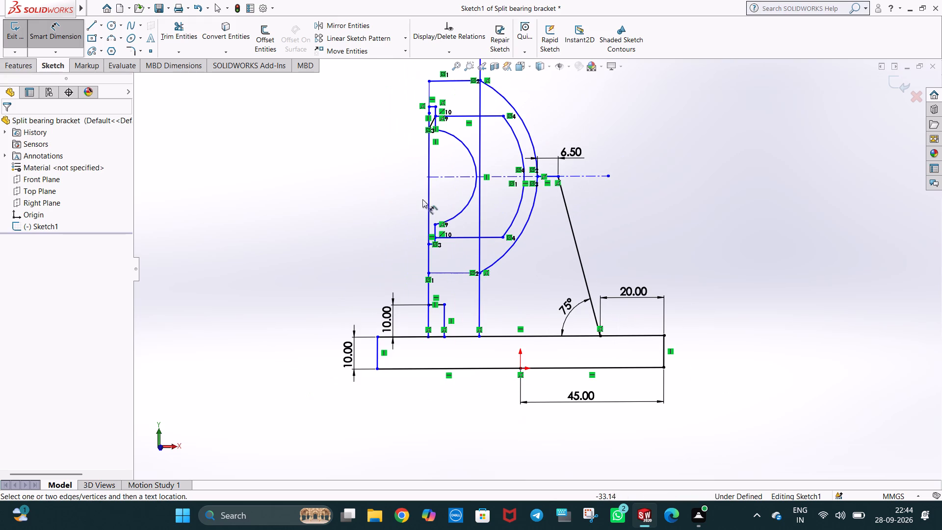
pyautogui.click(521, 198)
pyautogui.click(545, 241)
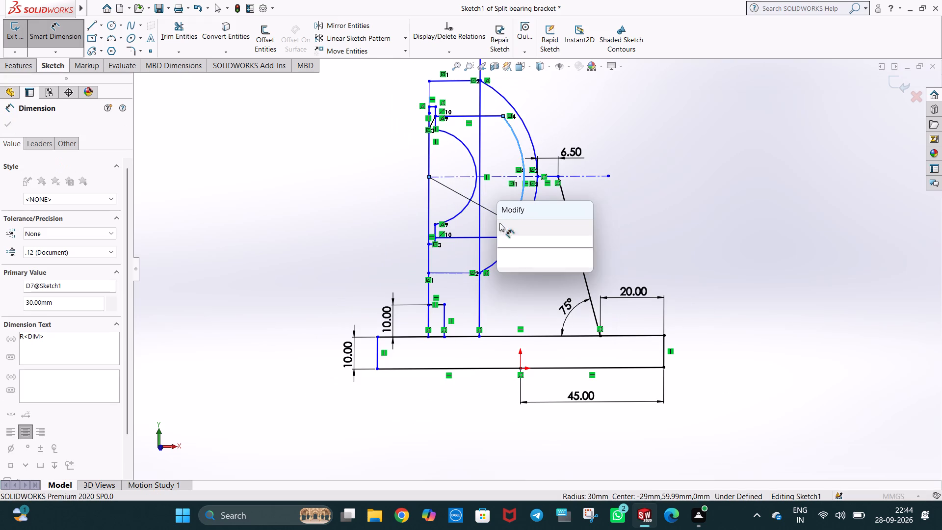
pyautogui.click(506, 227)
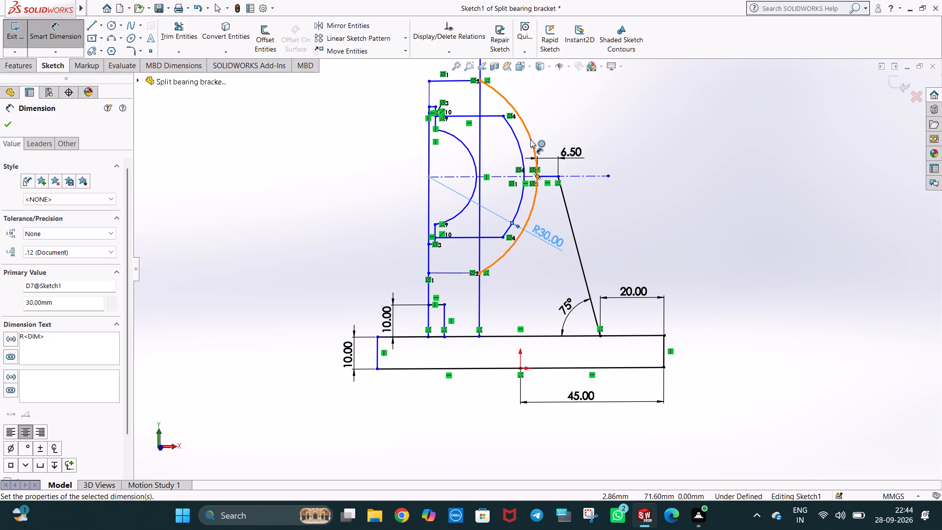
# Dimension the outer arc with a radius of 35 mm.
pyautogui.scroll(2, 530, 139)
pyautogui.scroll(-1, 530, 142)
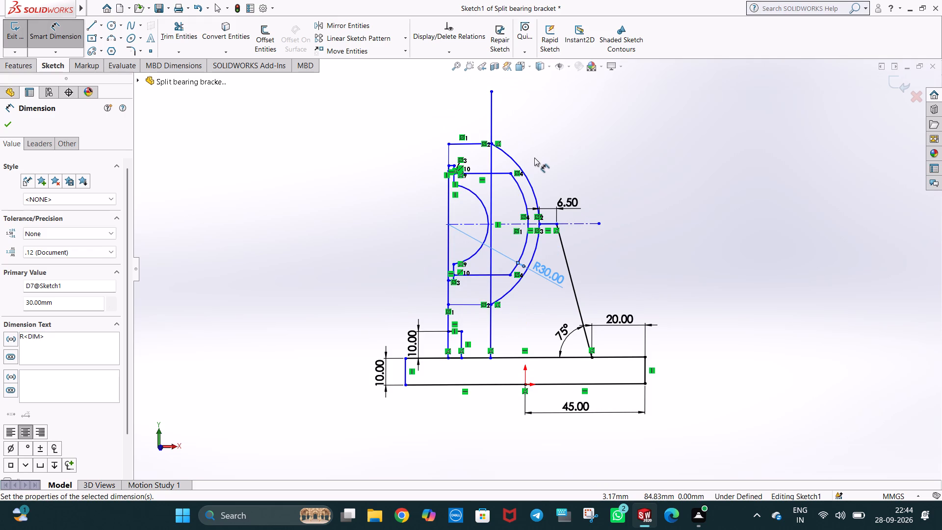
pyautogui.click(524, 172)
pyautogui.click(548, 167)
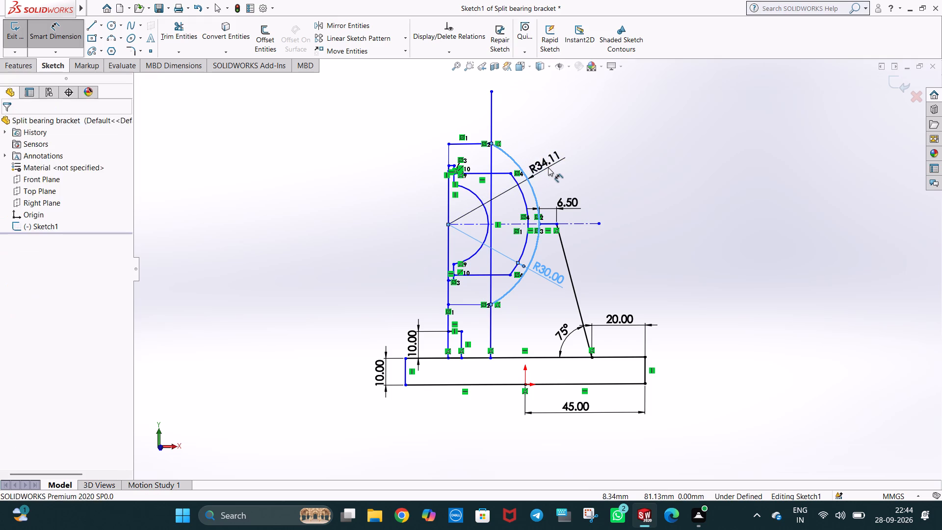
pyautogui.write('35')
pyautogui.press('Return')
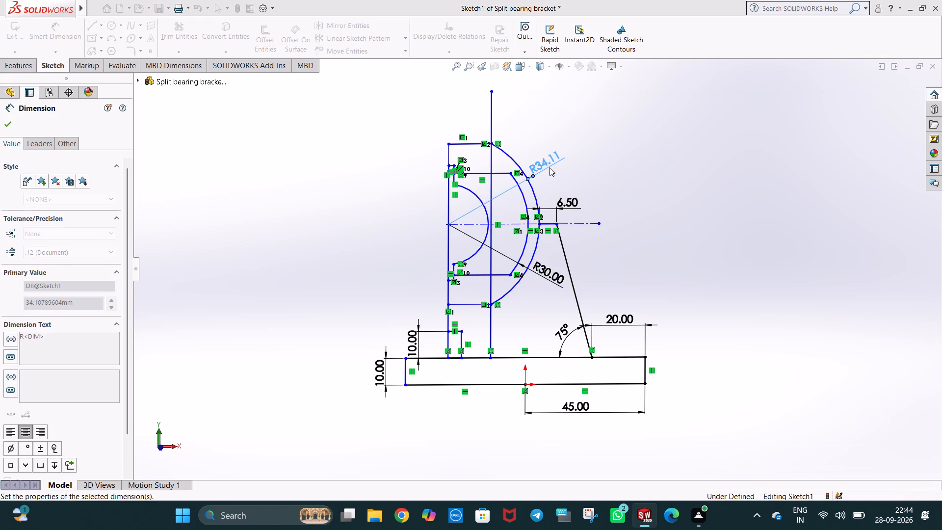
pyautogui.click(656, 172)
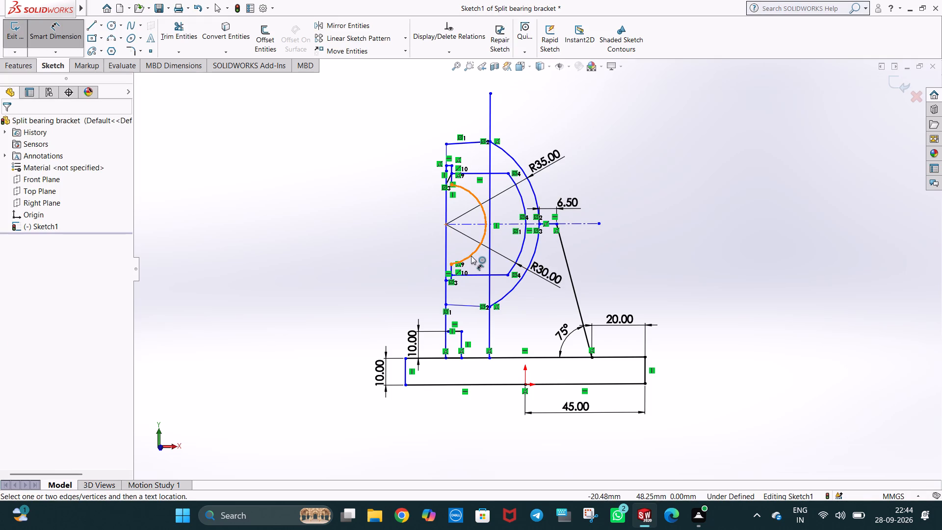
# Dimension the radius of the innermost bore arc, keeping its current value.
pyautogui.click(471, 256)
pyautogui.click(418, 242)
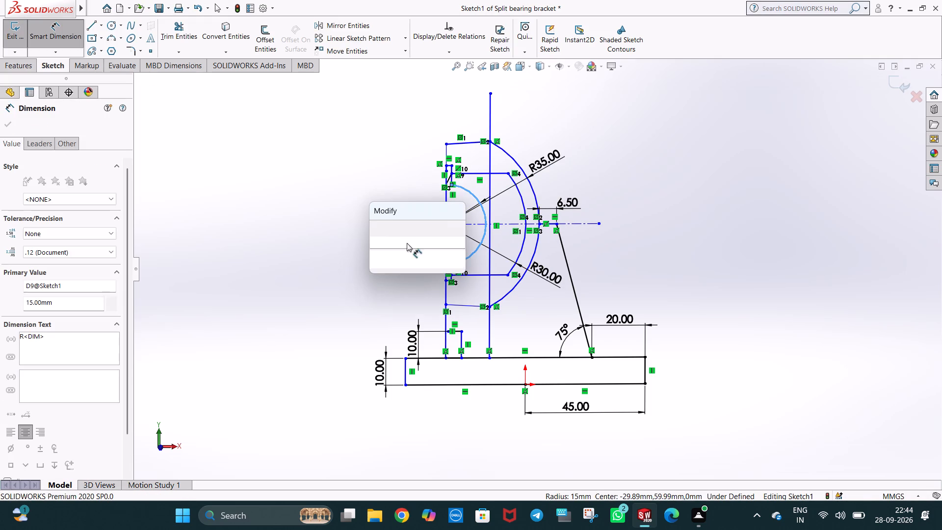
pyautogui.click(376, 226)
pyautogui.click(418, 274)
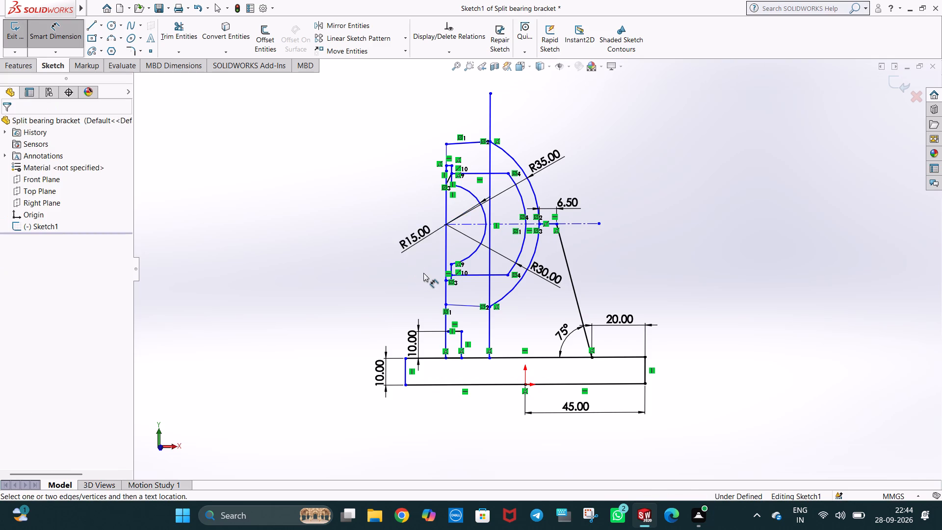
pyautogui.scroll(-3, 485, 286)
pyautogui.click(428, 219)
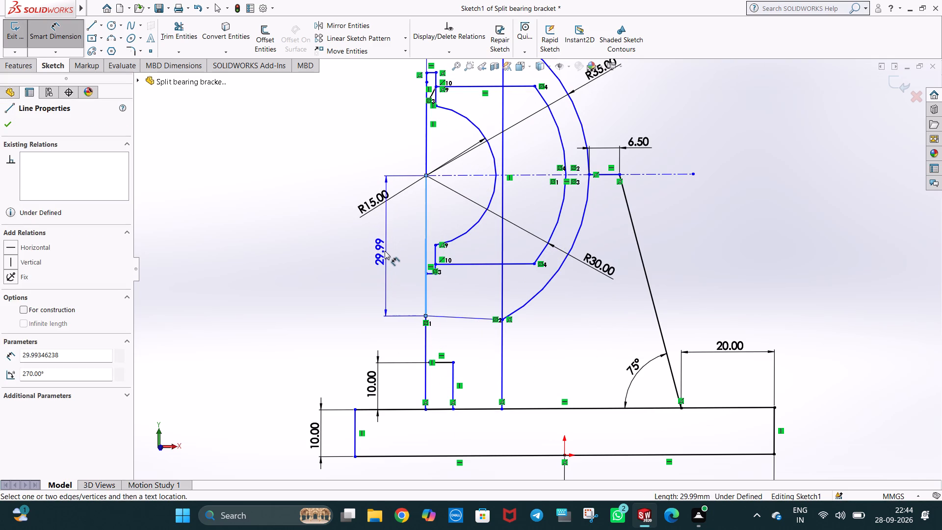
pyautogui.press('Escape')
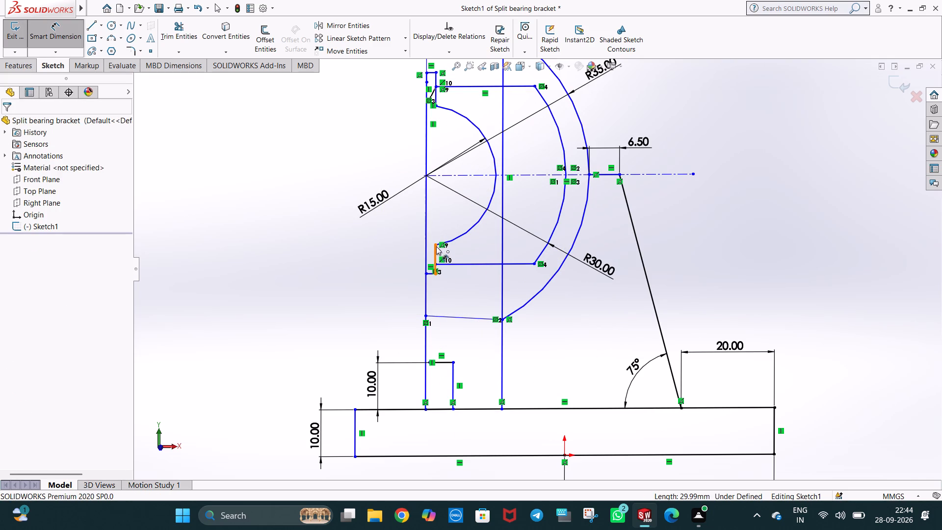
# Dimension the small step's width along the base's top edge as 5 mm.
pyautogui.scroll(1, 439, 387)
pyautogui.scroll(-1, 442, 379)
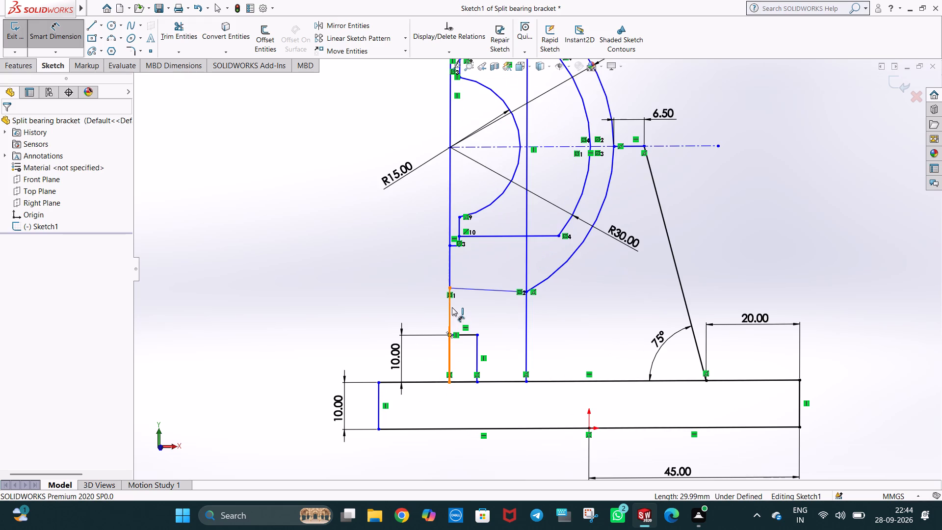
pyautogui.click(449, 383)
pyautogui.click(479, 384)
pyautogui.click(501, 405)
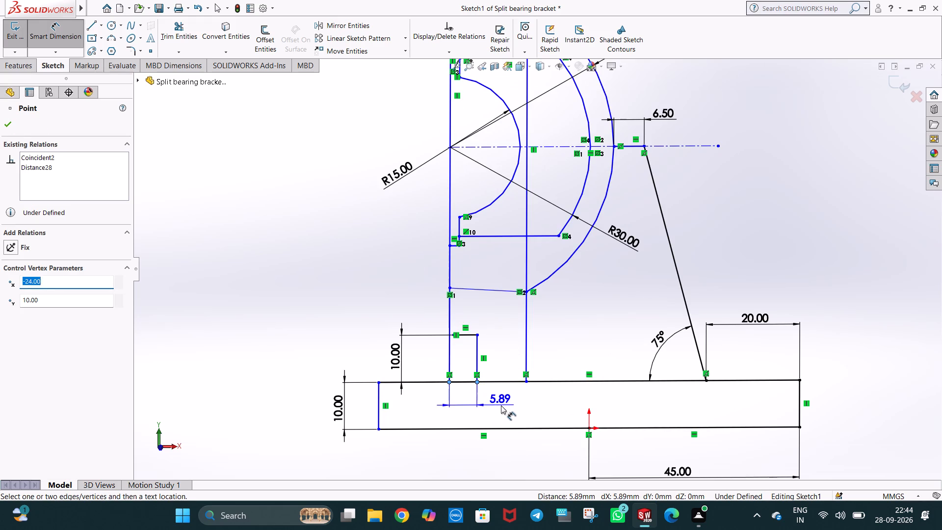
pyautogui.press('5')
pyautogui.press('Return')
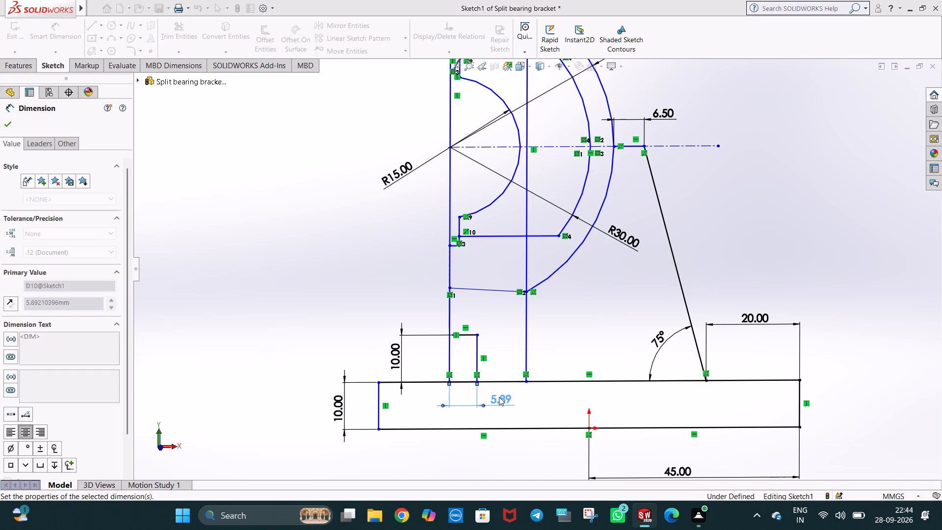
pyautogui.click(367, 271)
pyautogui.scroll(1, 453, 312)
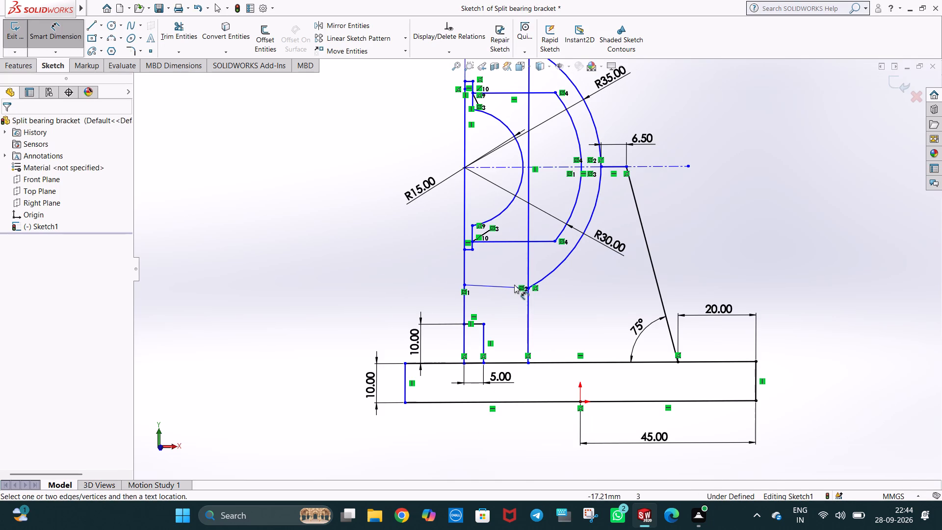
# Dimension the spacing between the half-profile's left line and the tall vertical line, along the base's top edge, as 16 mm.
pyautogui.scroll(1, 557, 302)
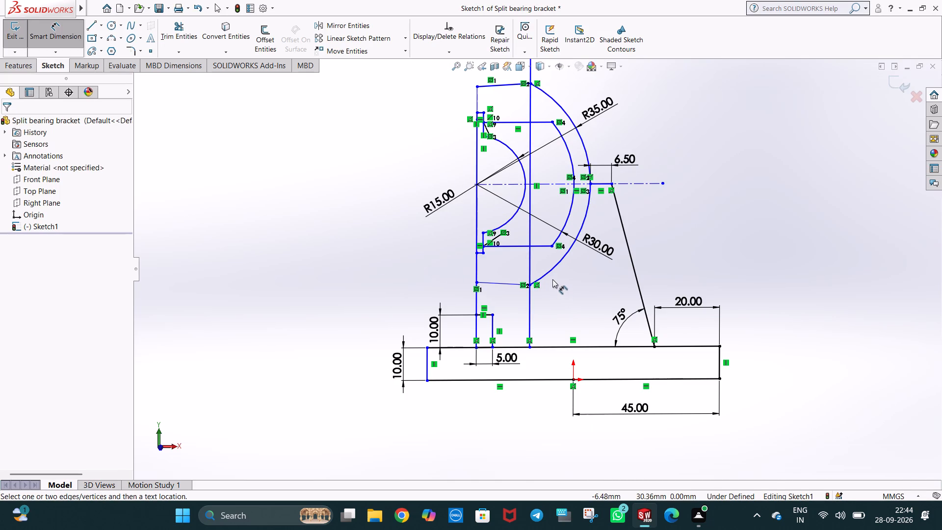
pyautogui.scroll(2, 551, 275)
pyautogui.scroll(-2, 550, 179)
pyautogui.scroll(-1, 561, 244)
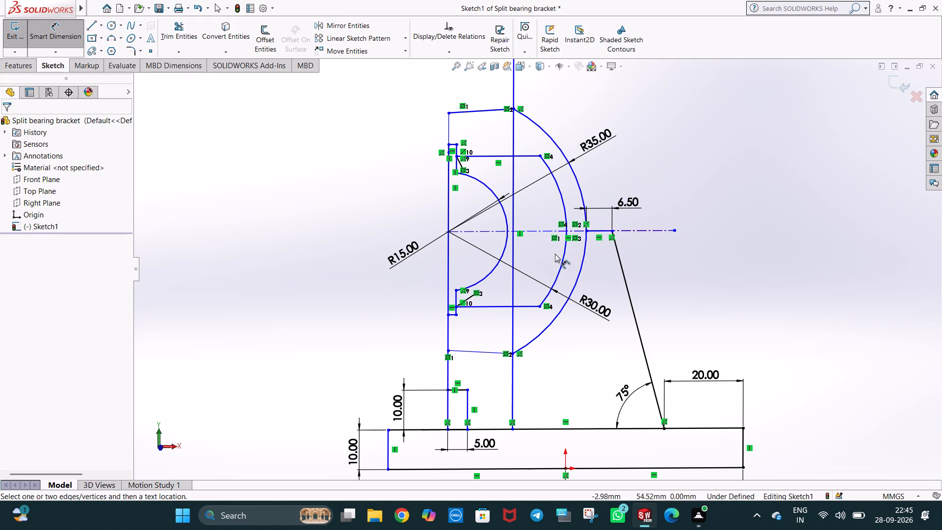
pyautogui.scroll(2, 523, 406)
pyautogui.scroll(-1, 524, 408)
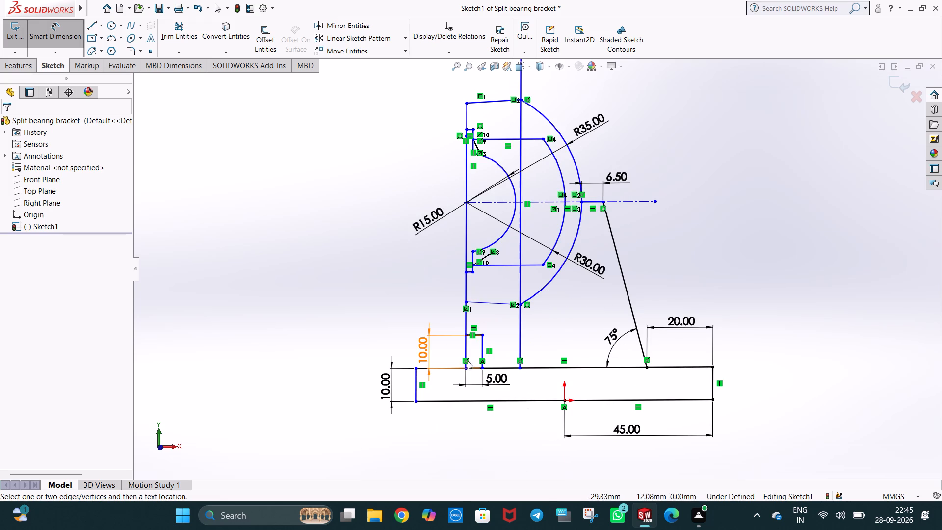
pyautogui.click(467, 369)
pyautogui.click(520, 369)
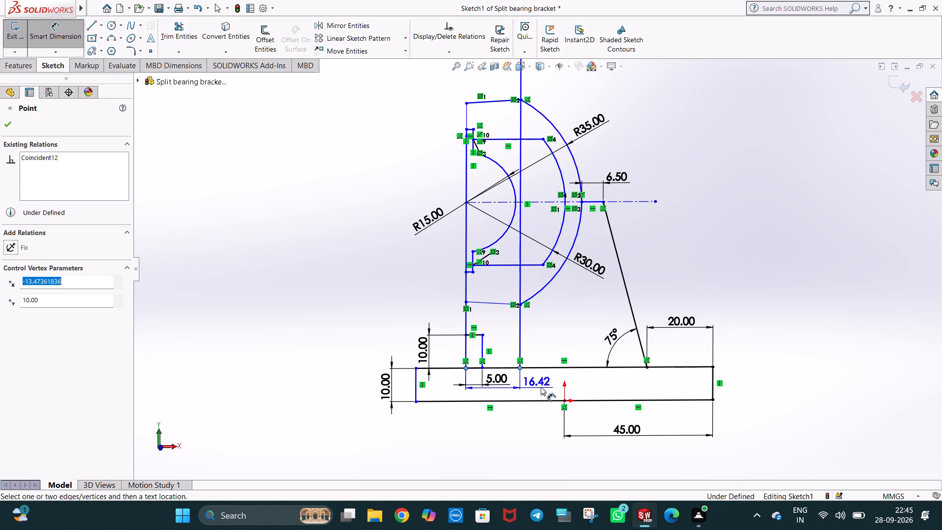
pyautogui.click(541, 386)
pyautogui.write('16')
pyautogui.press('Return')
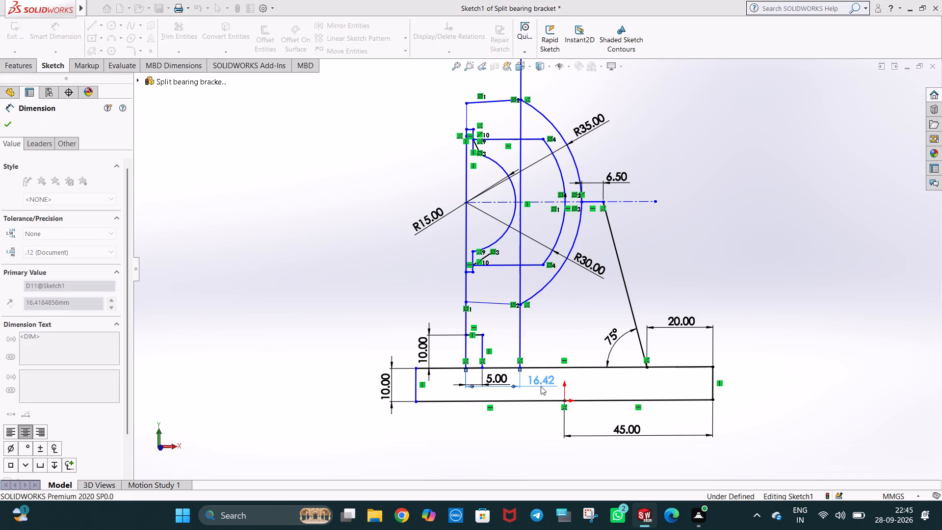
pyautogui.click(699, 215)
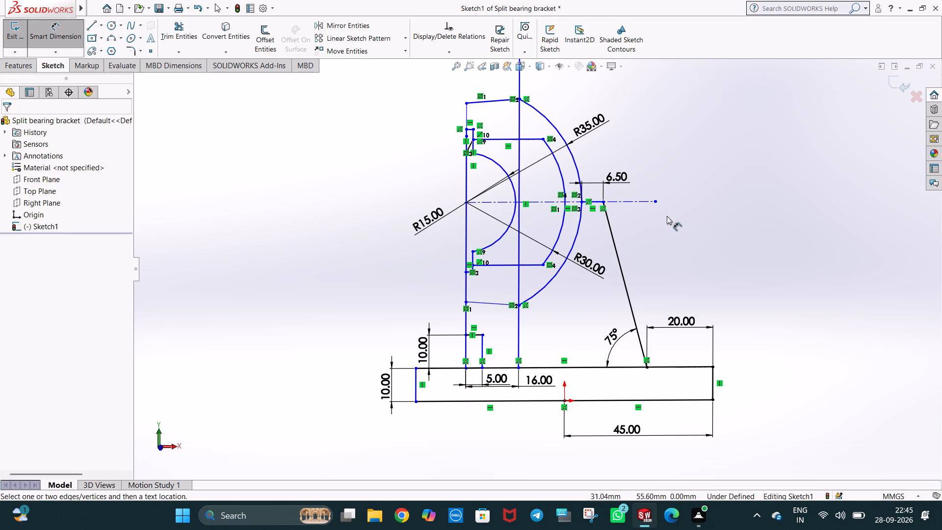
# Dimension the height from the arc centre to the lower of the two small-step points on the upper left line as 19 mm.
pyautogui.scroll(1, 660, 214)
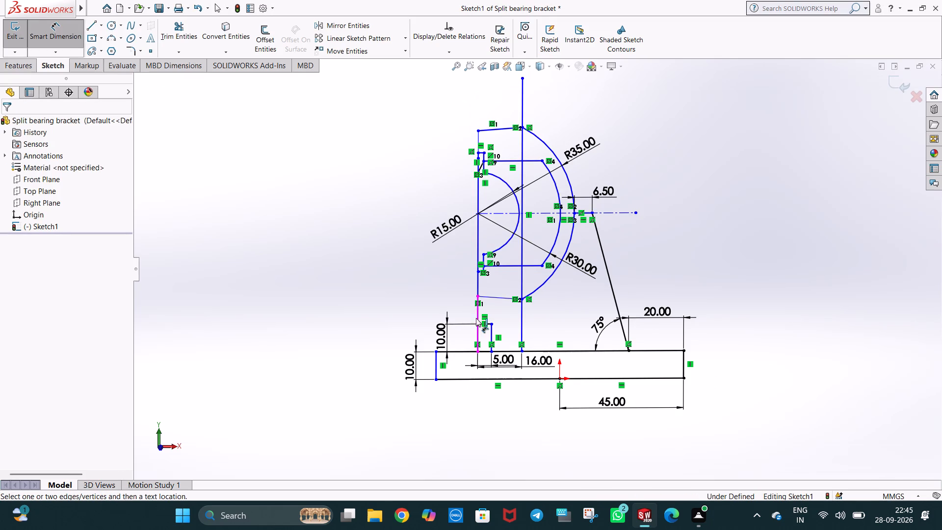
pyautogui.scroll(-3, 521, 227)
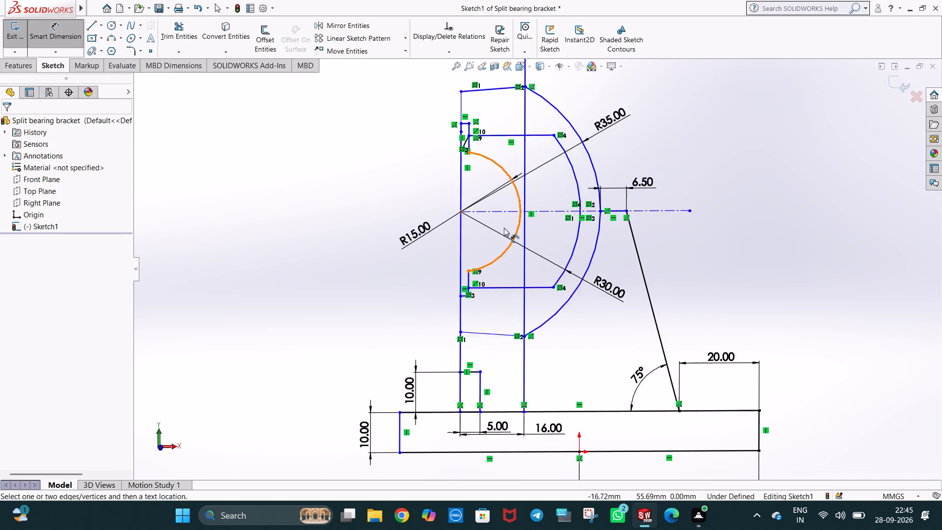
pyautogui.click(448, 210)
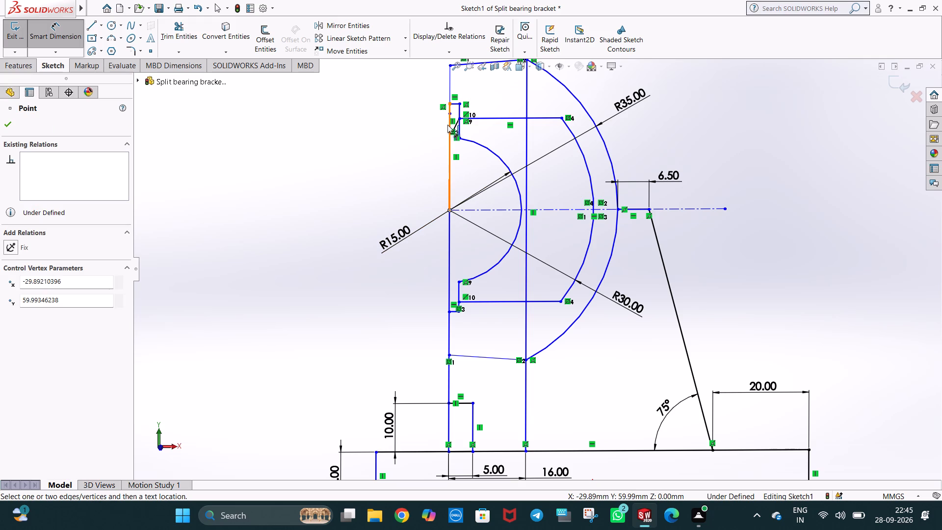
pyautogui.click(448, 113)
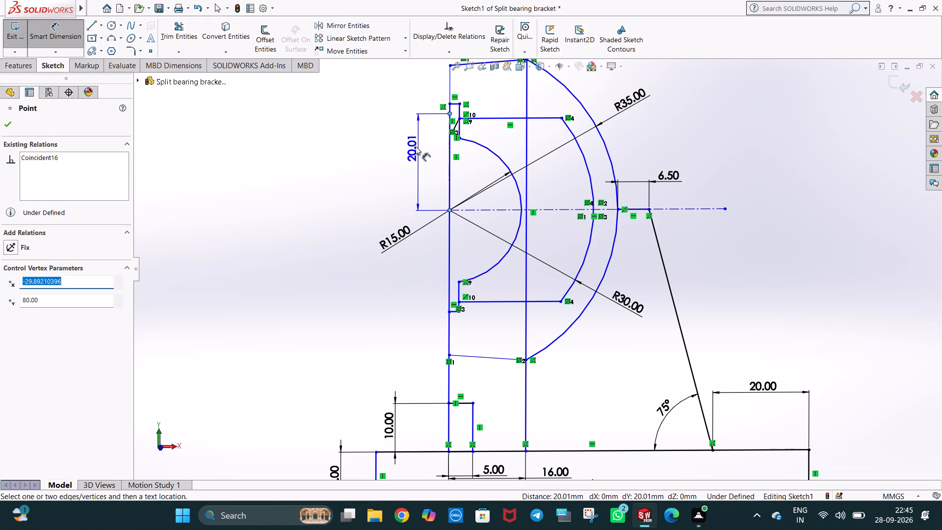
pyautogui.click(416, 146)
pyautogui.write('19')
pyautogui.press('Return')
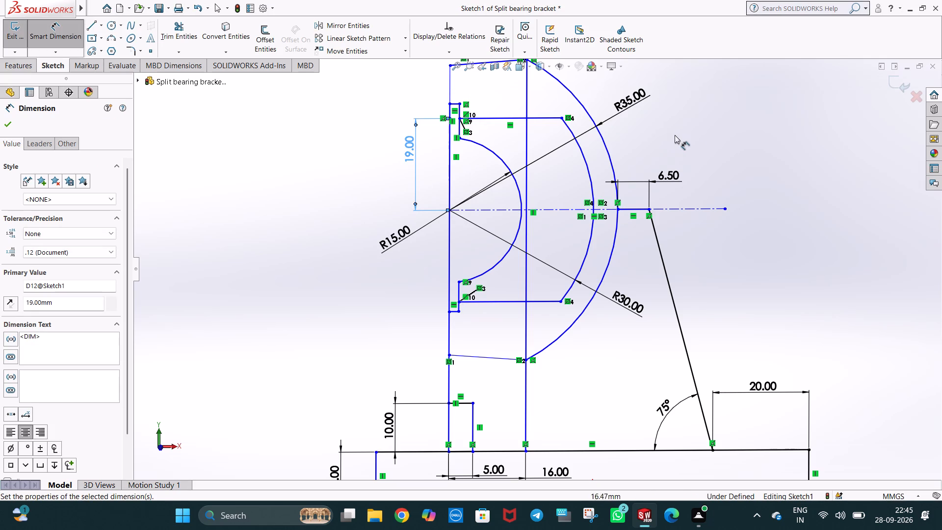
pyautogui.click(687, 135)
# Dimension the height from the arc centre to the top corner of the small upper step as 21 mm.
pyautogui.click(451, 103)
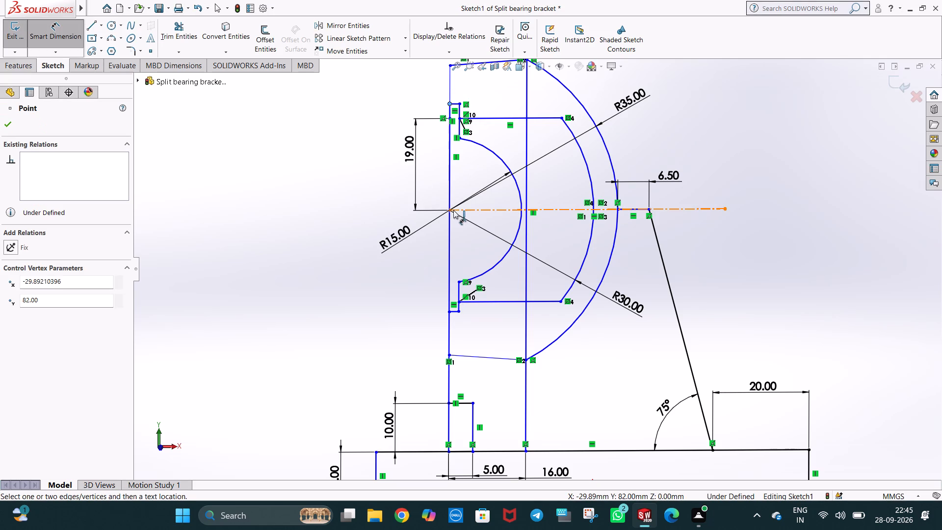
pyautogui.click(450, 210)
pyautogui.click(376, 146)
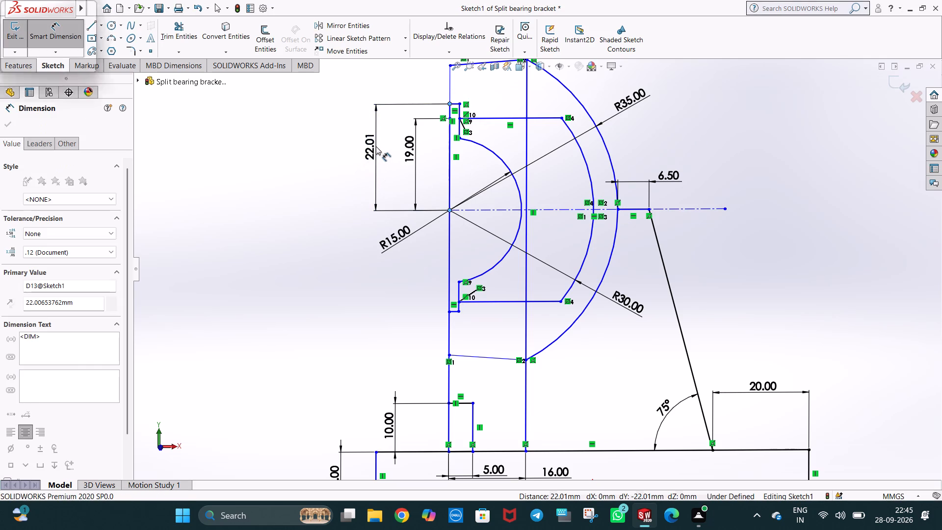
pyautogui.write('21')
pyautogui.press('Return')
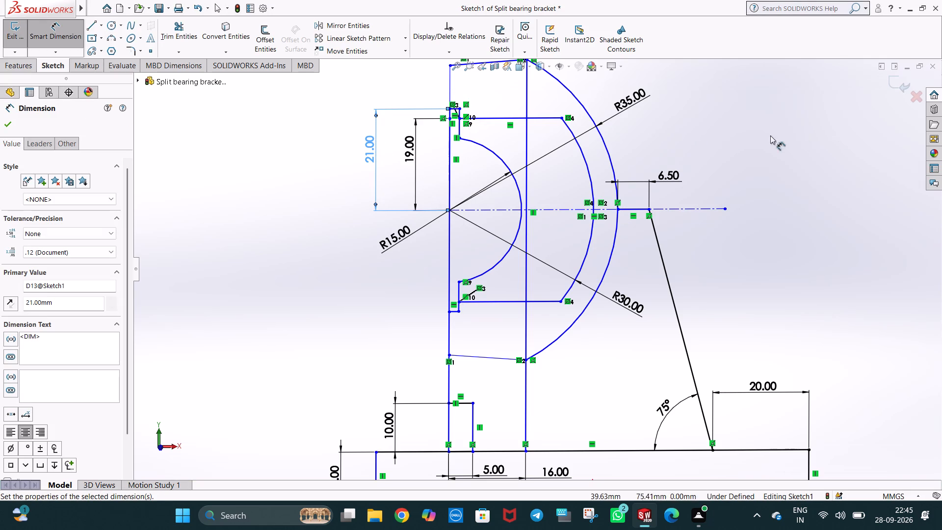
pyautogui.click(741, 140)
# Dimension the height from the arc centre to the outer profile's top-left corner as 31 mm and recentre its dimension text.
pyautogui.scroll(2, 648, 197)
pyautogui.scroll(-1, 523, 160)
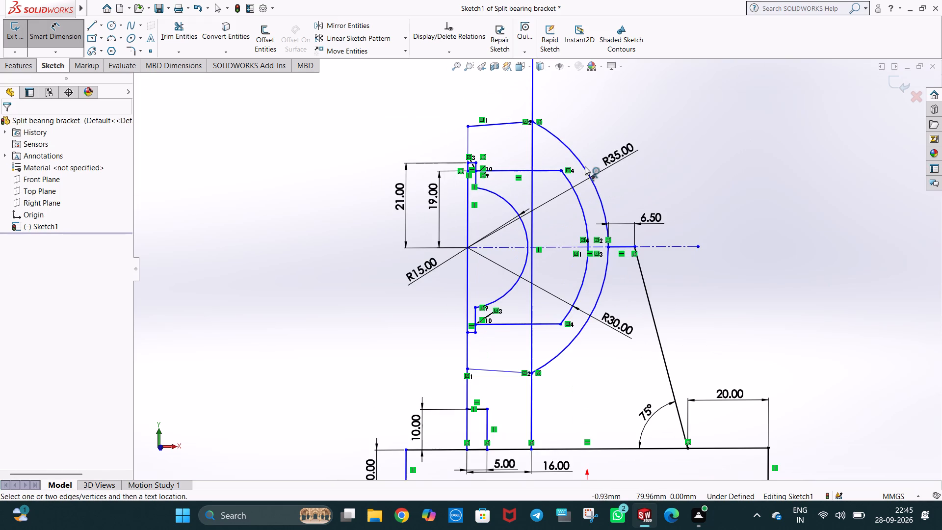
pyautogui.scroll(-2, 581, 189)
pyautogui.scroll(1, 581, 188)
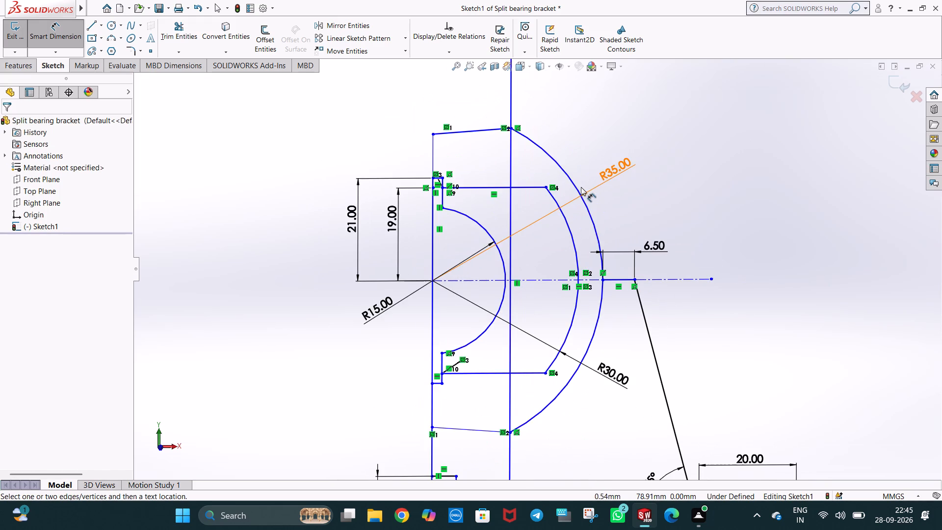
pyautogui.scroll(1, 581, 187)
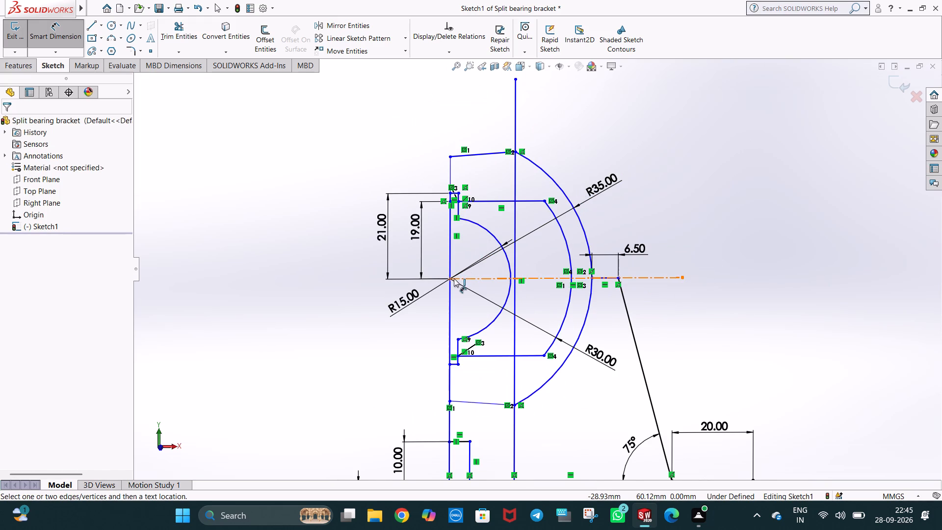
pyautogui.click(450, 278)
pyautogui.click(450, 155)
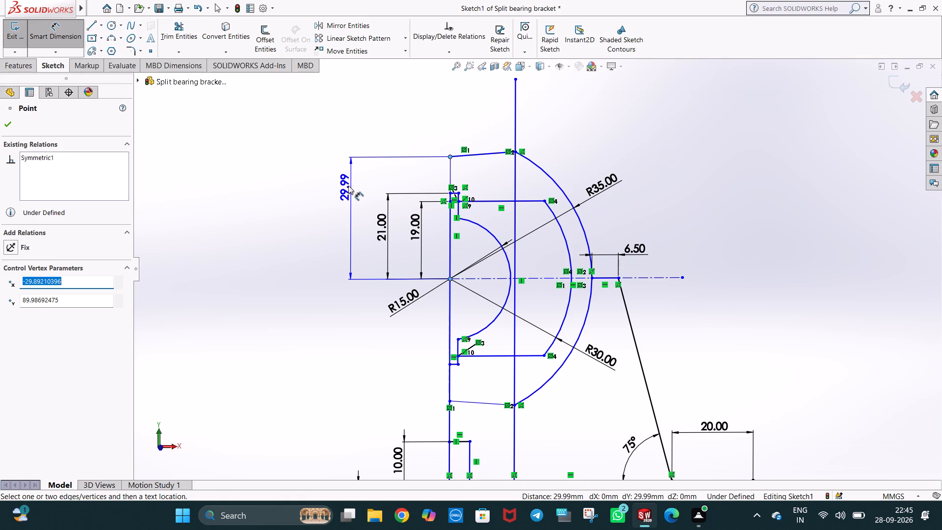
pyautogui.click(348, 185)
pyautogui.write('31')
pyautogui.press('Return')
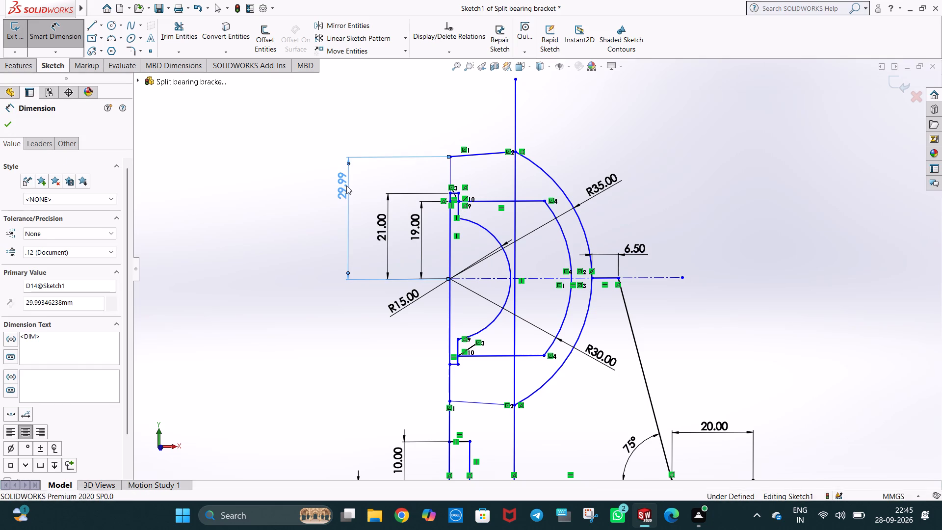
pyautogui.click(666, 129)
pyautogui.scroll(1, 604, 325)
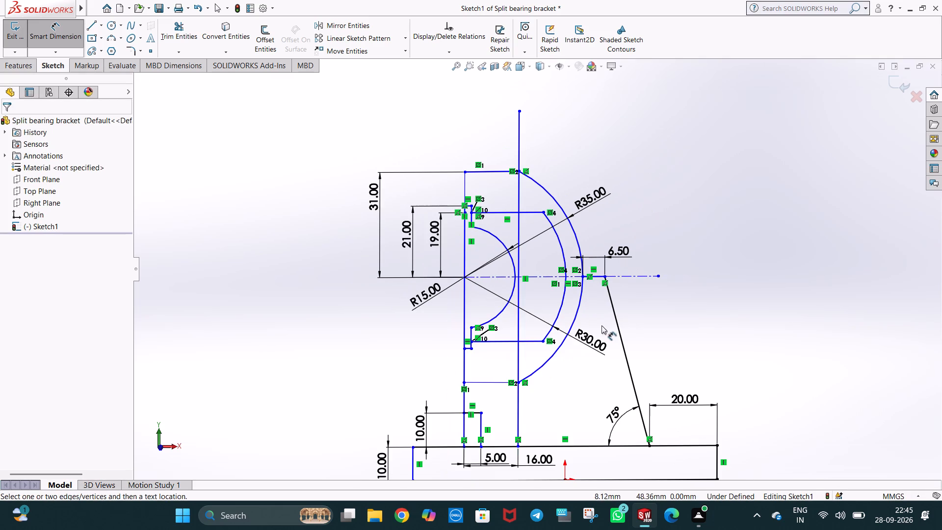
pyautogui.moveTo(374, 200); pyautogui.dragTo(375, 224)
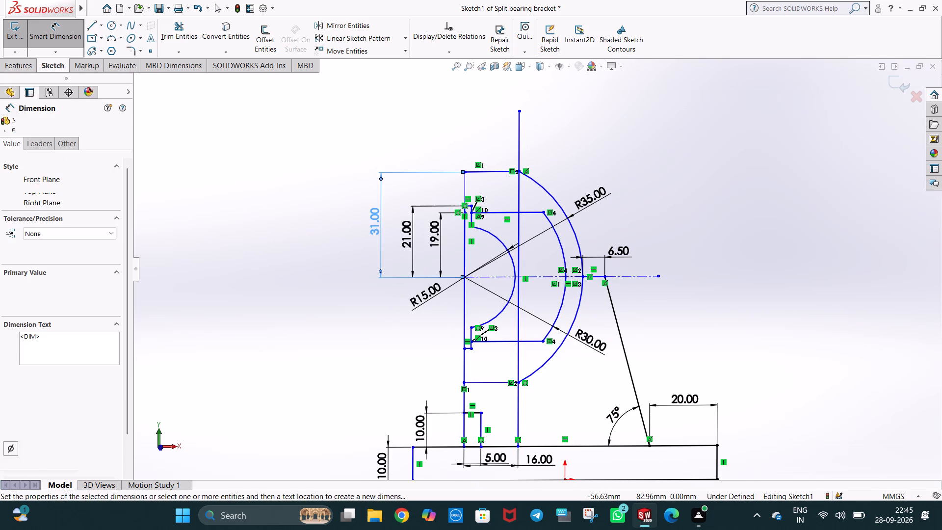
pyautogui.click(691, 208)
# Trim the part of the tall vertical line that extends above the outer profile's top edge.
pyautogui.scroll(2, 625, 341)
pyautogui.scroll(-2, 602, 345)
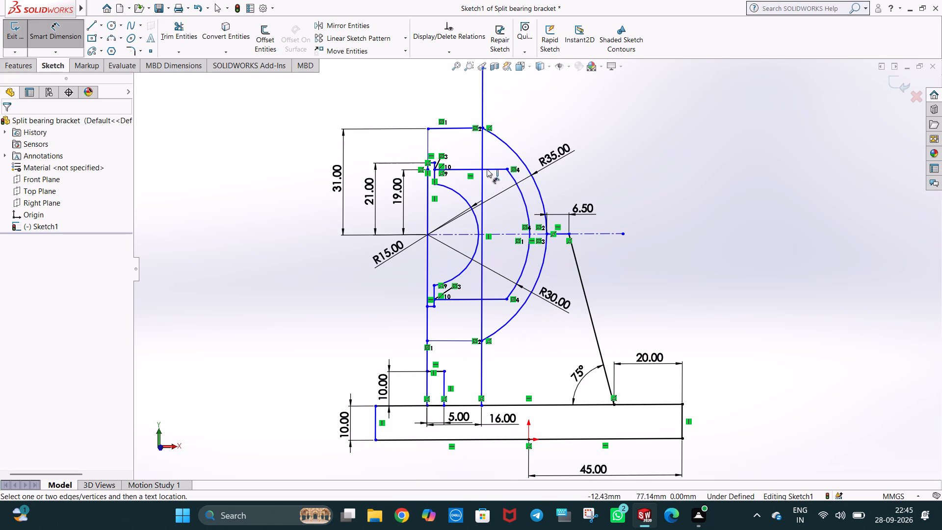
pyautogui.press('Escape')
pyautogui.press('Escape')
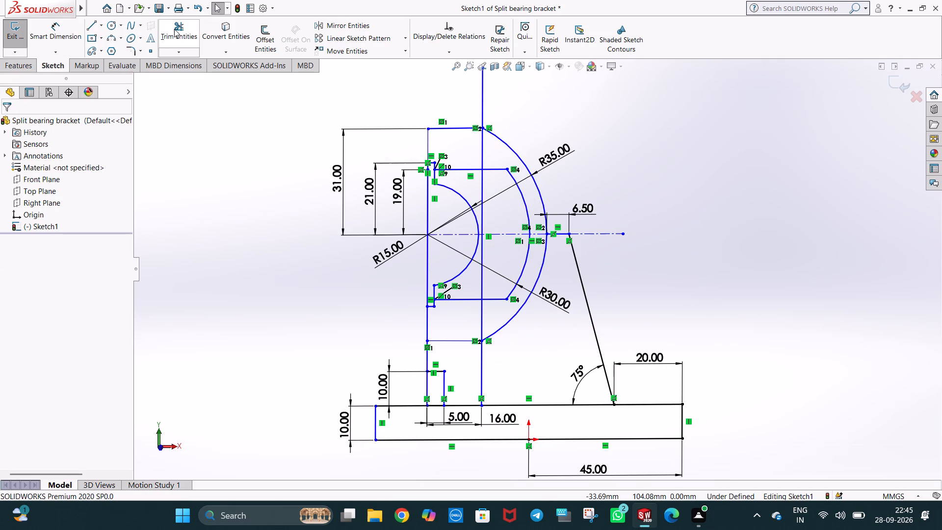
pyautogui.click(175, 30)
pyautogui.moveTo(512, 106); pyautogui.dragTo(452, 106)
pyautogui.press('Escape')
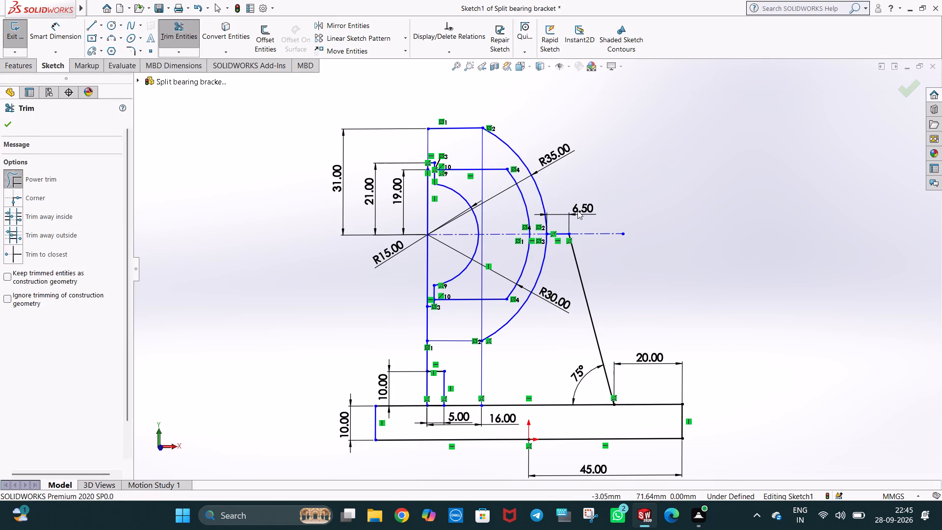
pyautogui.press('Escape')
pyautogui.press('Escape')
pyautogui.click(678, 215)
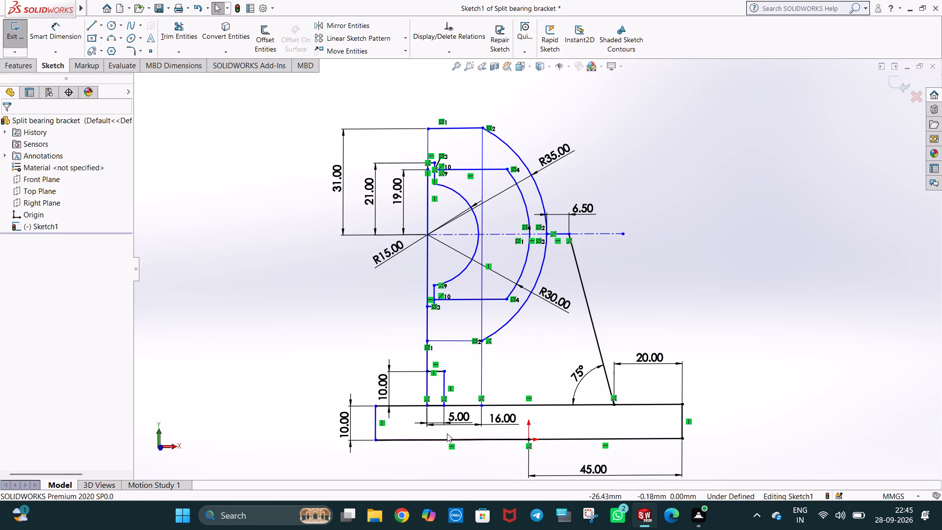
# Move the 16 mm dimension slightly lower, away from the 5 mm dimension.
pyautogui.moveTo(507, 416); pyautogui.dragTo(502, 422)
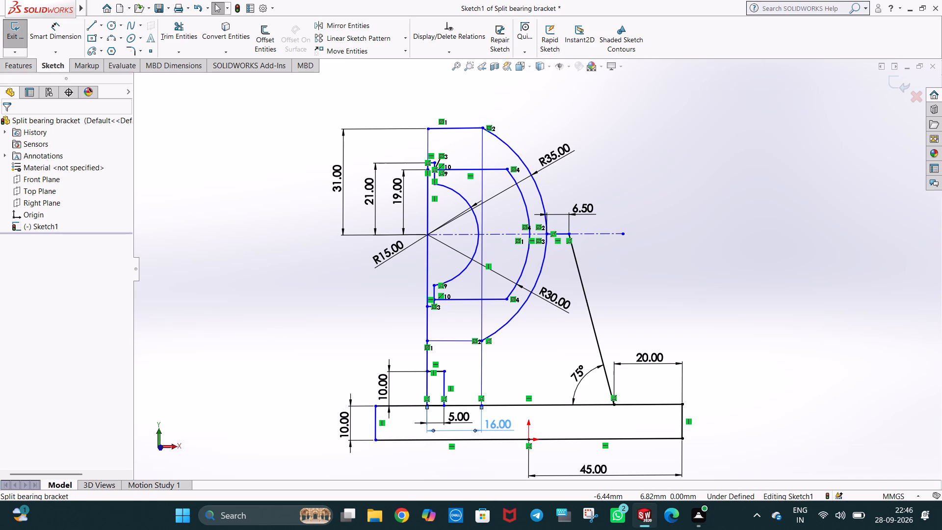
pyautogui.click(695, 223)
# Dimension the horizontal distance from the origin to the base's left end, keeping its current value.
pyautogui.scroll(2, 641, 365)
pyautogui.scroll(-2, 636, 404)
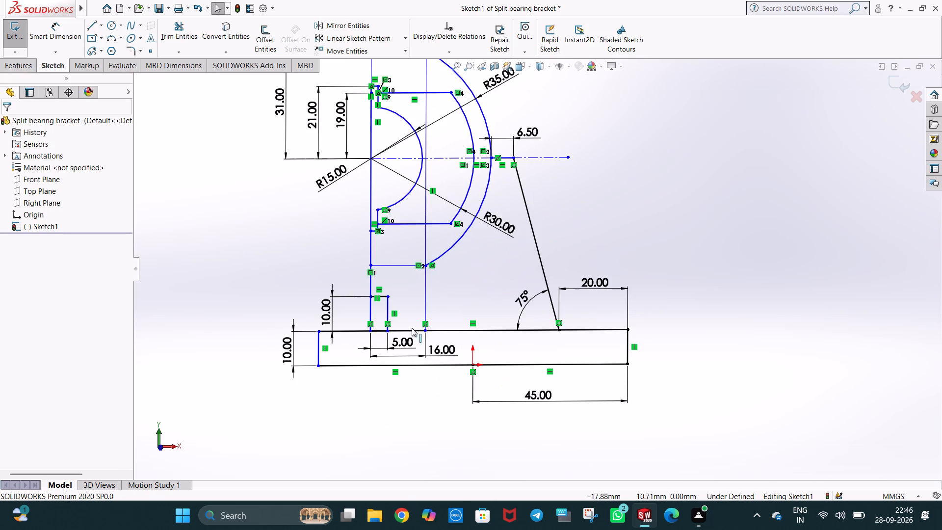
pyautogui.scroll(1, 411, 326)
pyautogui.click(57, 29)
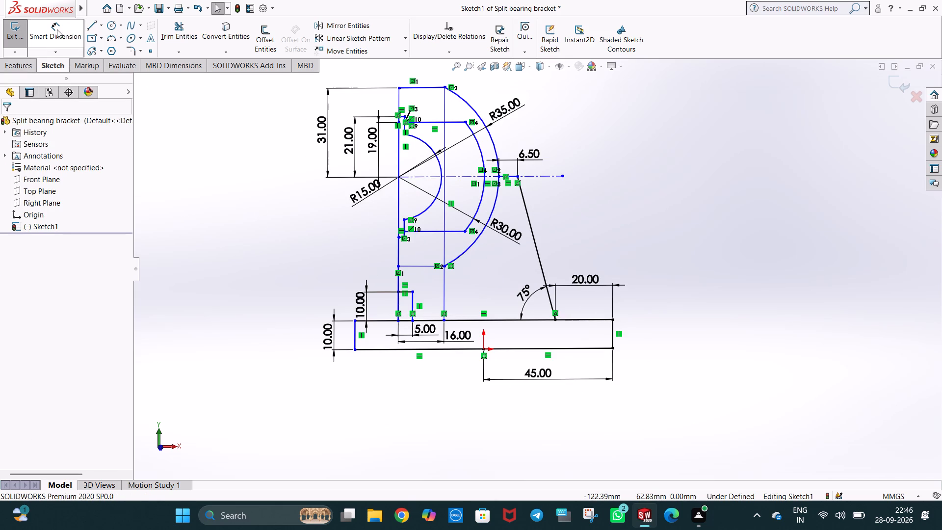
pyautogui.click(483, 350)
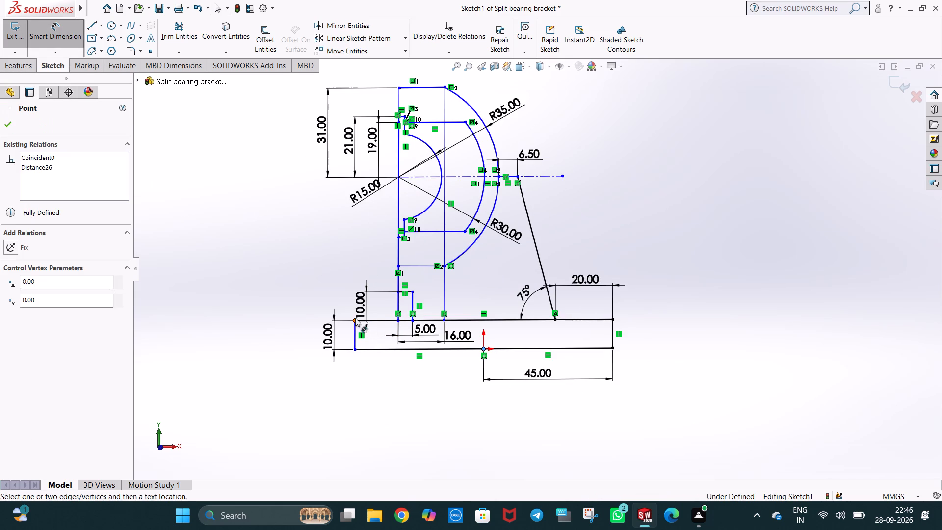
pyautogui.click(355, 319)
pyautogui.click(412, 385)
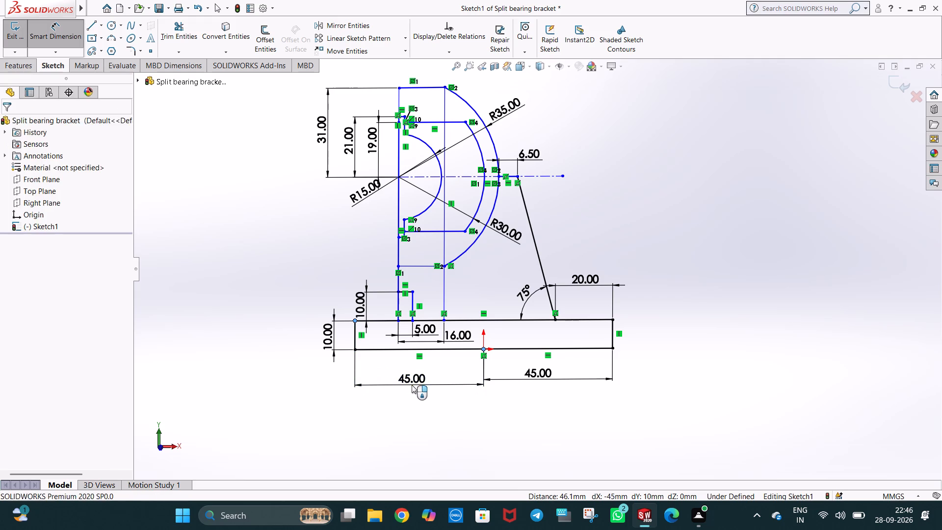
pyautogui.click(369, 367)
pyautogui.click(621, 209)
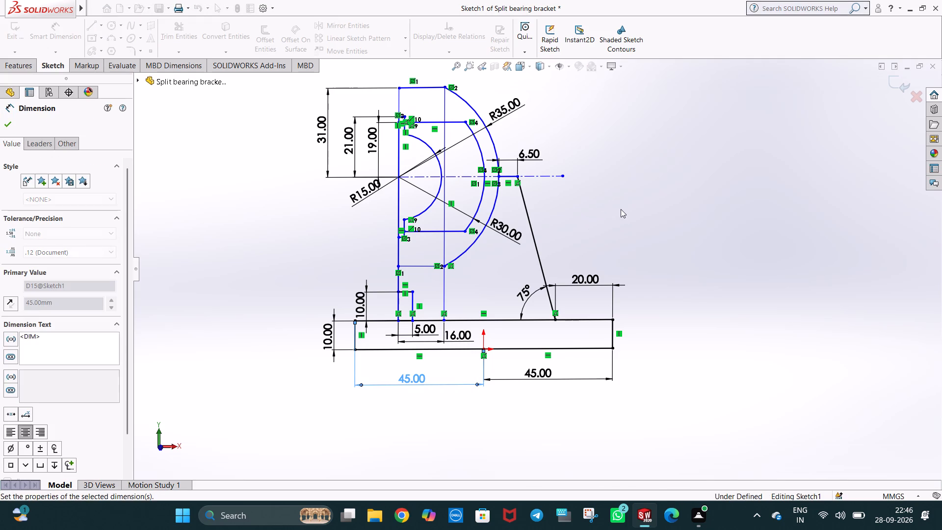
# Dimension the vertical height from the origin to the arc centre as 60 mm.
pyautogui.click(397, 176)
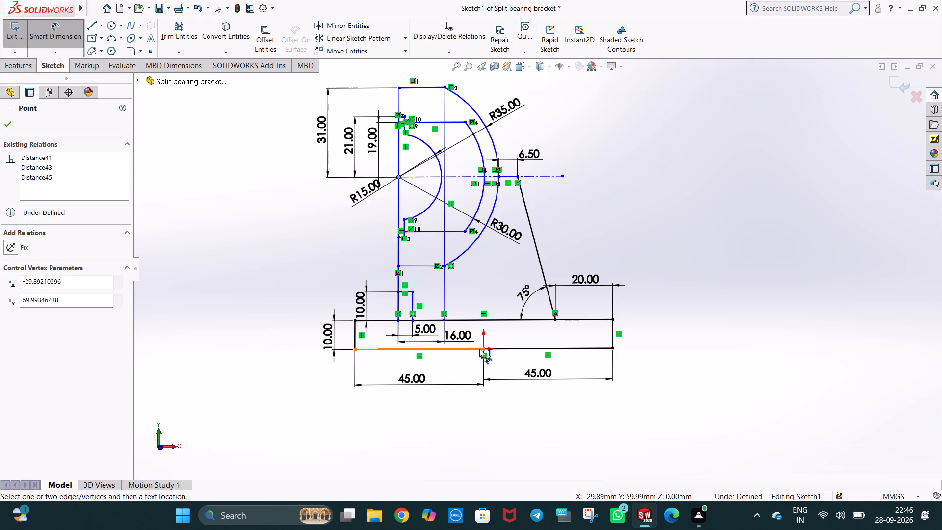
pyautogui.click(484, 349)
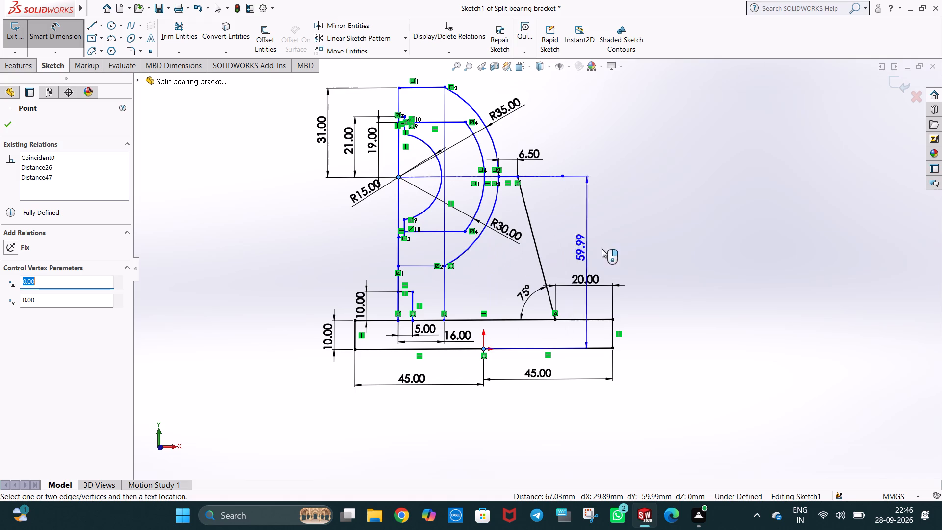
pyautogui.click(650, 246)
pyautogui.write('60')
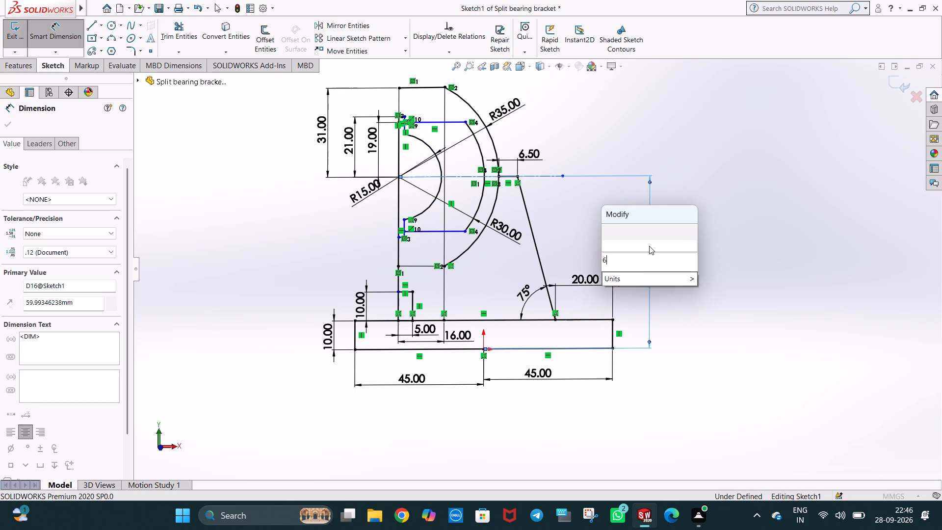
pyautogui.press('Return')
pyautogui.click(700, 258)
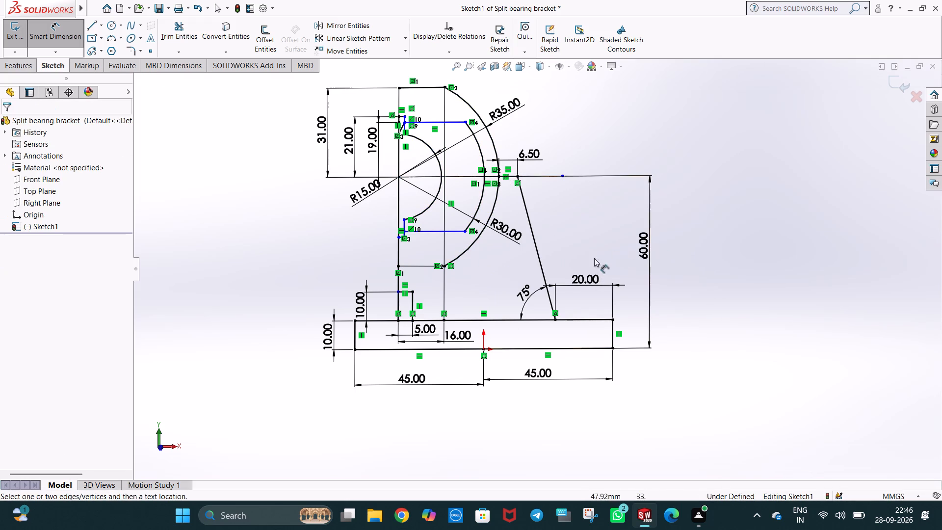
# Dimension the length of the upper short vertical line above the R15 arc, keeping its current value.
pyautogui.scroll(-4, 445, 135)
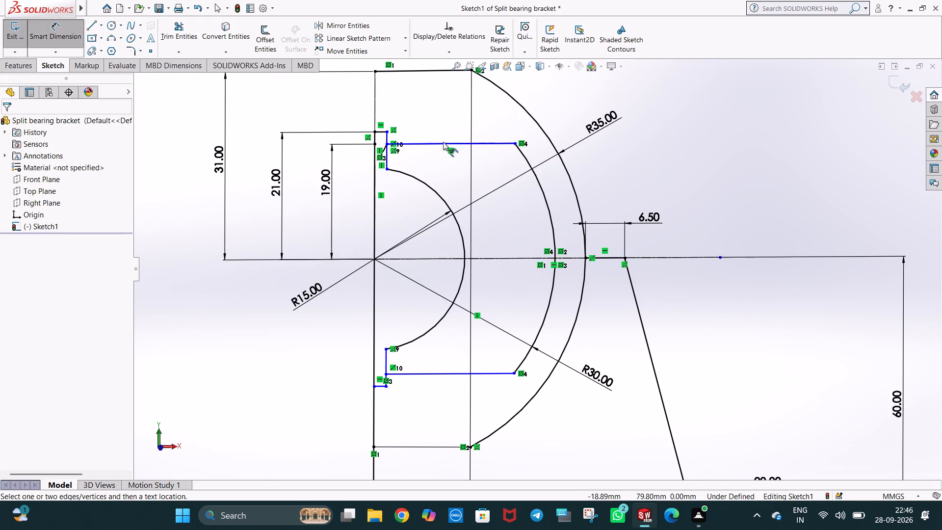
pyautogui.click(387, 157)
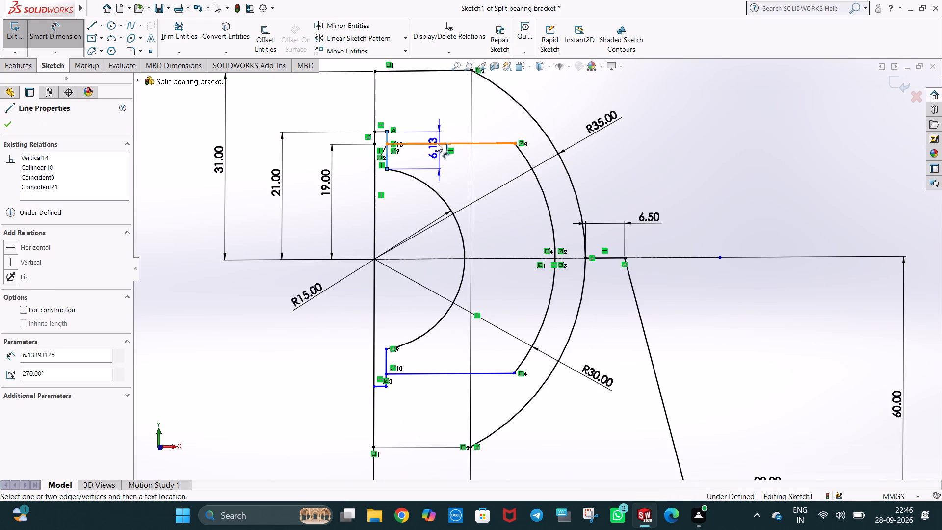
pyautogui.click(451, 99)
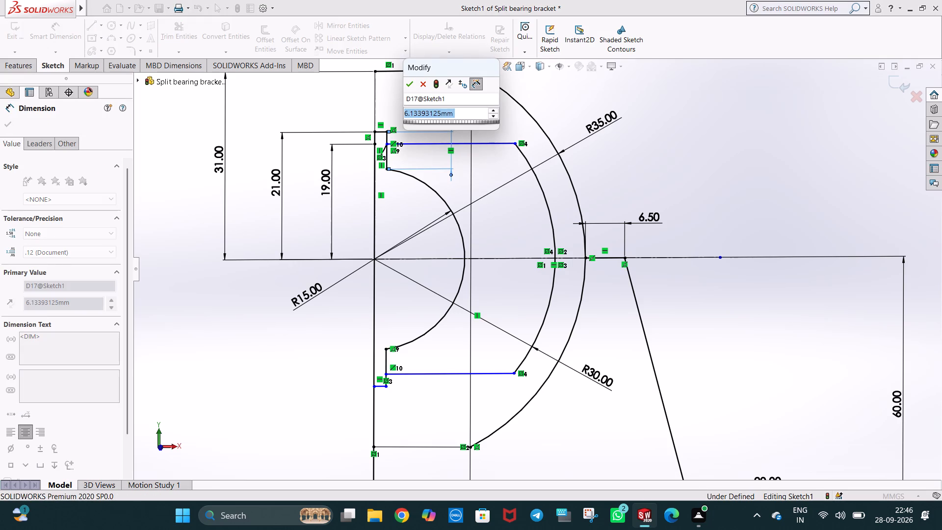
pyautogui.click(408, 82)
pyautogui.click(668, 152)
# Dimension the upper horizontal line that runs from the short step to the R30 arc, keeping its current length.
pyautogui.click(493, 142)
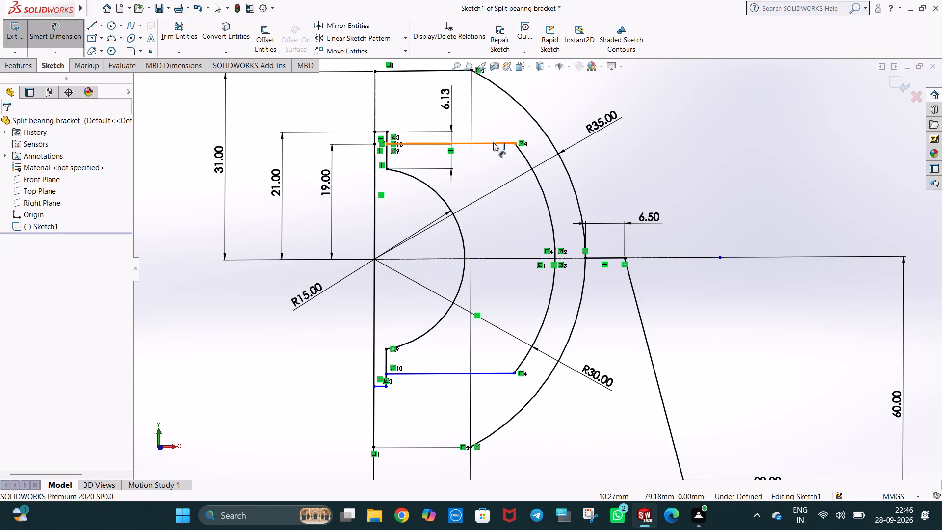
pyautogui.click(486, 166)
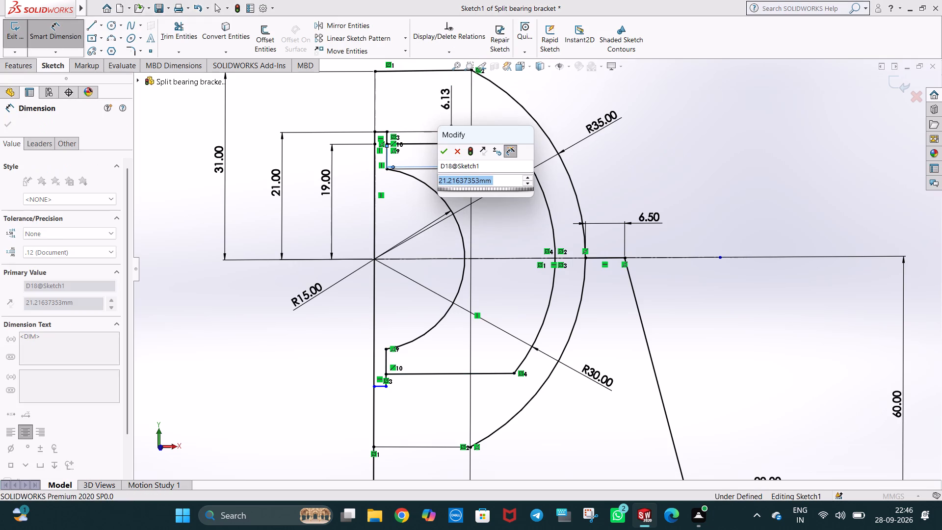
pyautogui.click(443, 151)
pyautogui.click(679, 151)
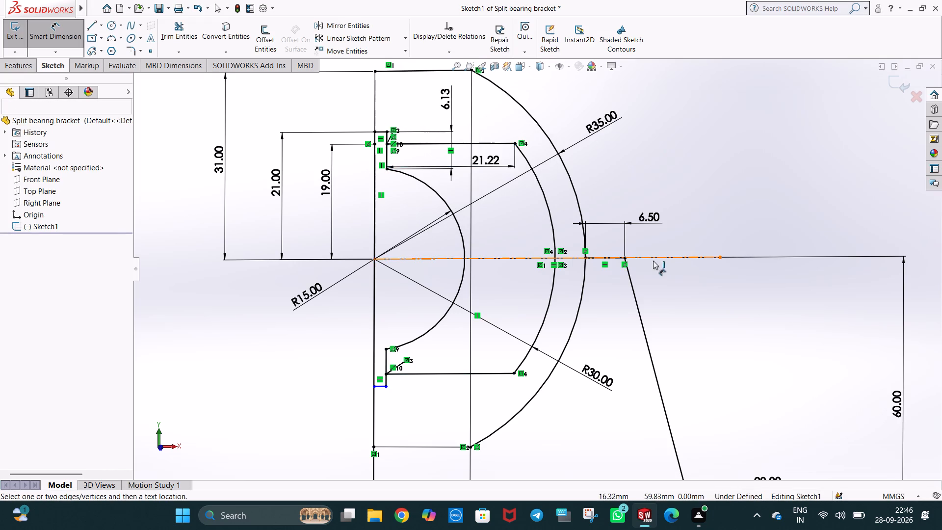
# Dimension the short horizontal step line below the R15 arc, keeping its current length.
pyautogui.scroll(3, 653, 261)
pyautogui.scroll(3, 623, 331)
pyautogui.scroll(-6, 605, 315)
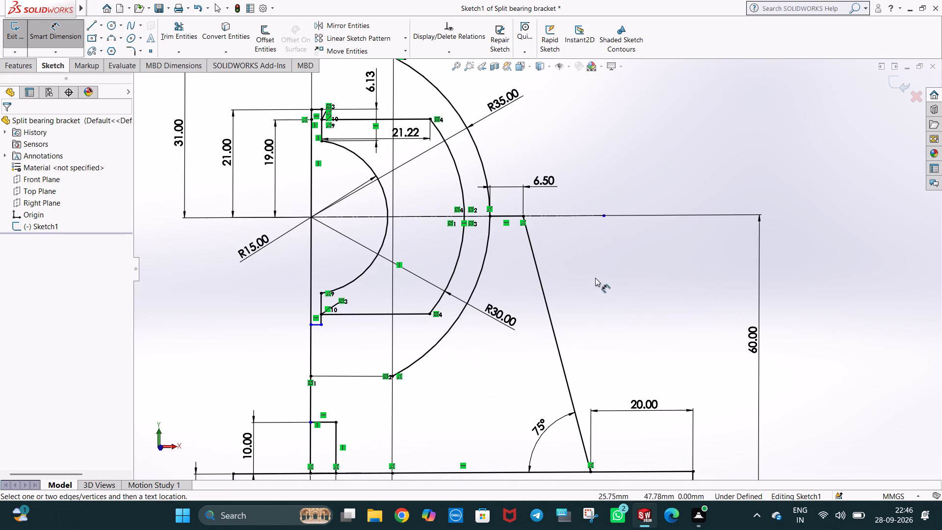
pyautogui.scroll(-4, 316, 330)
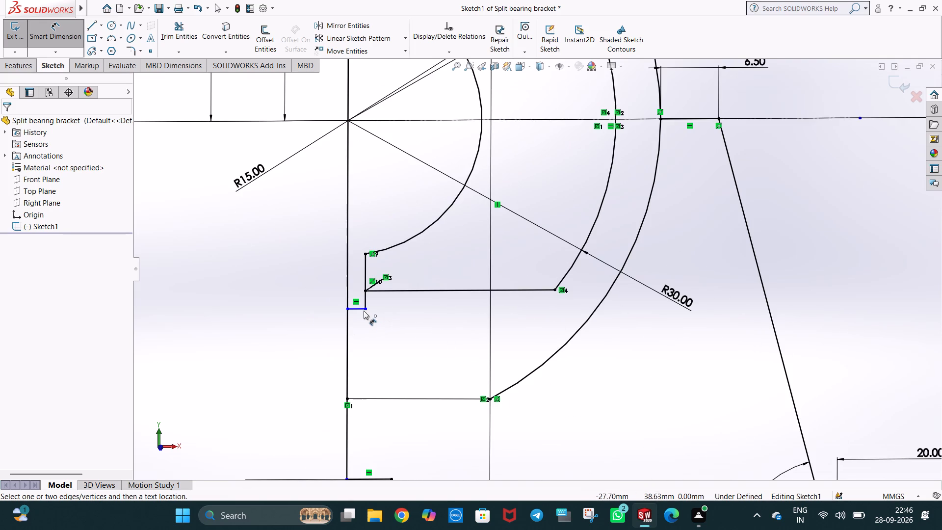
pyautogui.click(359, 309)
pyautogui.click(388, 324)
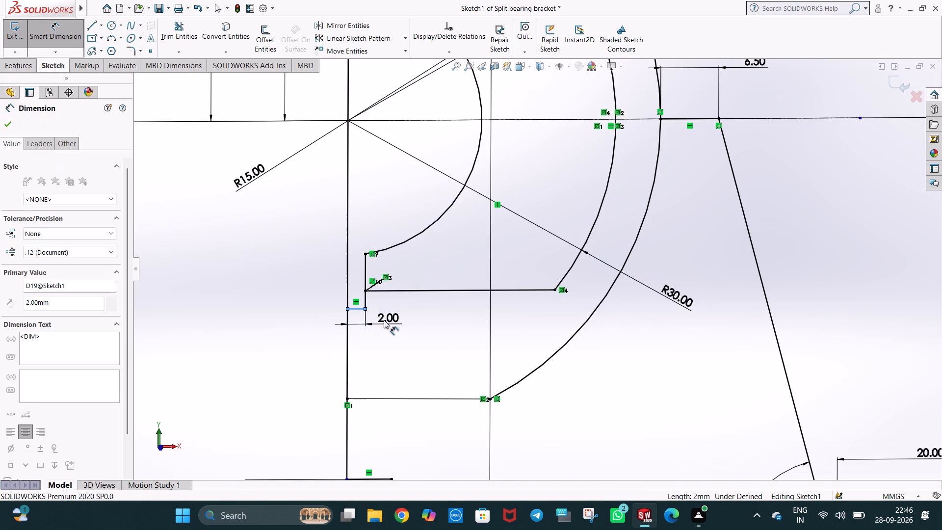
pyautogui.click(342, 312)
pyautogui.click(322, 305)
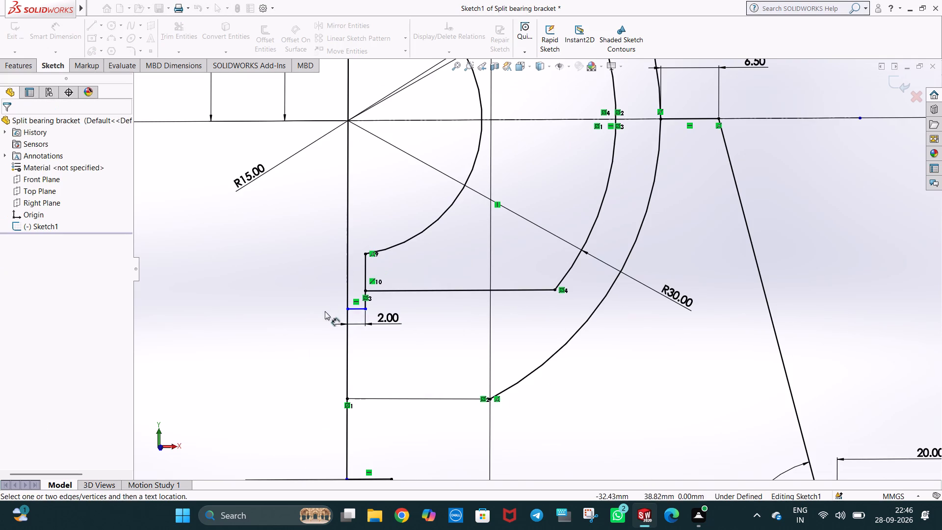
# Dimension the vertical distance from the arc centre down to the lower step's corner, keeping its current value.
pyautogui.scroll(3, 363, 308)
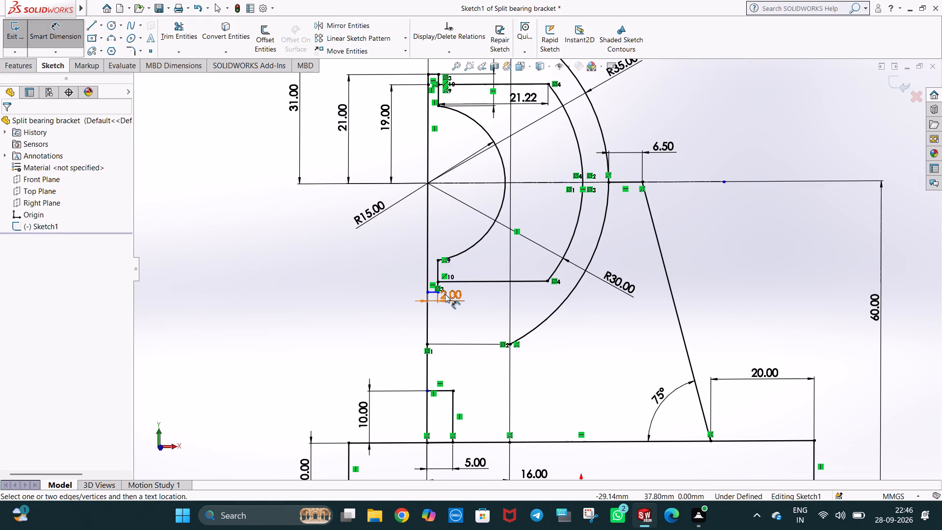
pyautogui.scroll(-6, 439, 298)
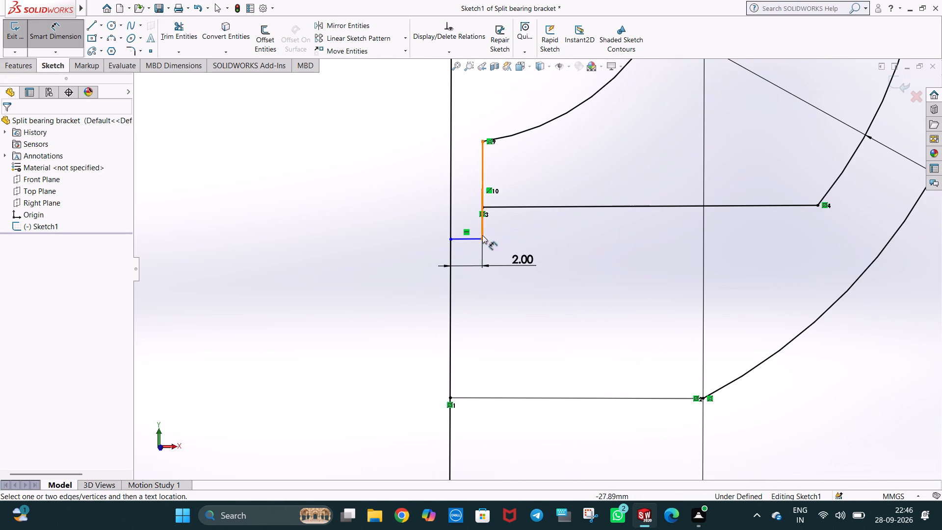
pyautogui.click(482, 238)
pyautogui.scroll(9, 533, 203)
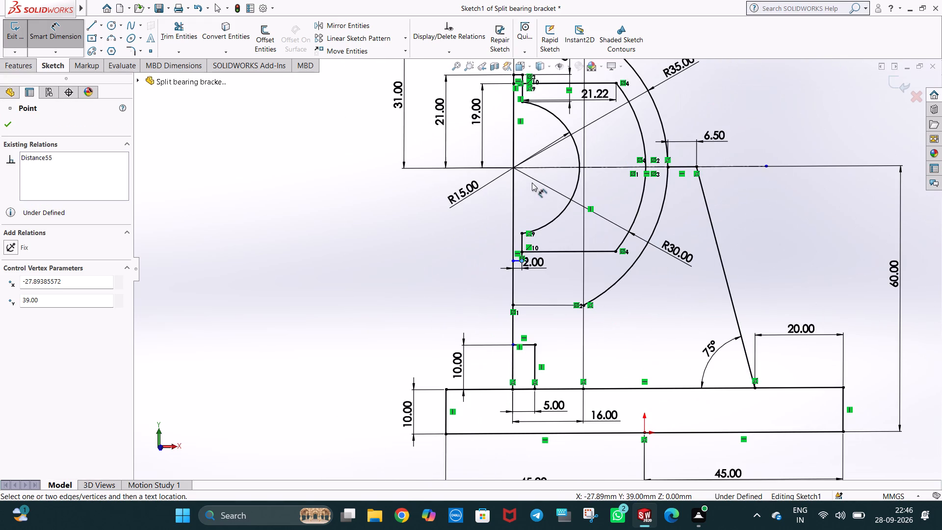
pyautogui.click(513, 169)
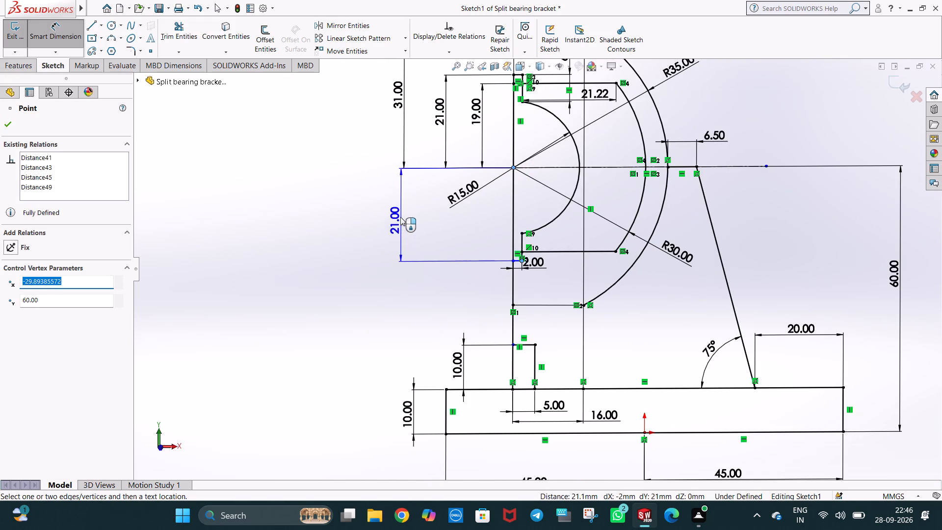
pyautogui.click(401, 214)
pyautogui.click(360, 201)
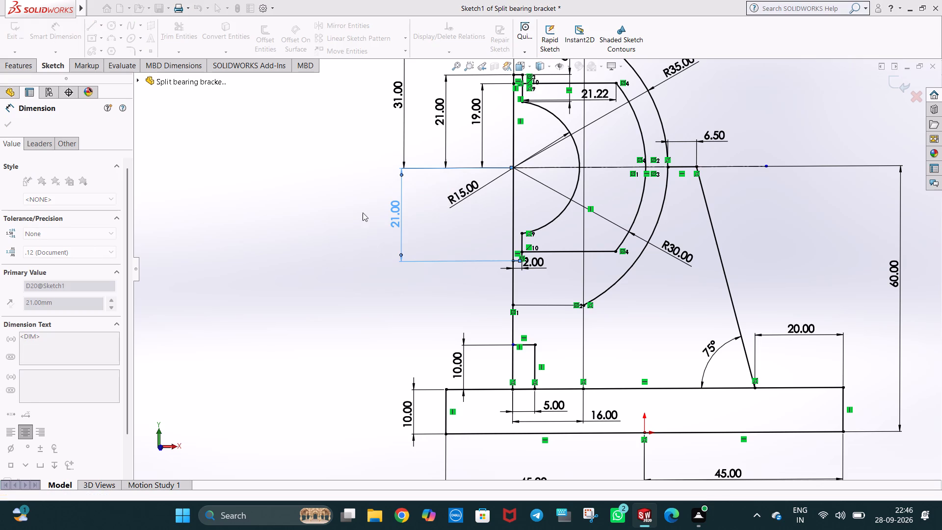
pyautogui.click(368, 304)
# Dimension the length of the horizontal centreline through the arc centre, keeping its current value, and finish dimensioning.
pyautogui.scroll(2, 688, 316)
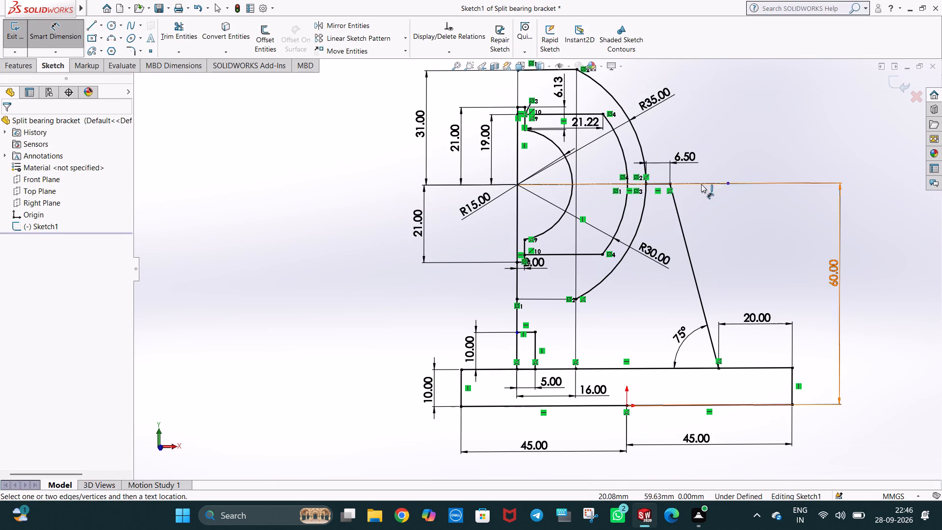
pyautogui.click(701, 183)
pyautogui.click(765, 150)
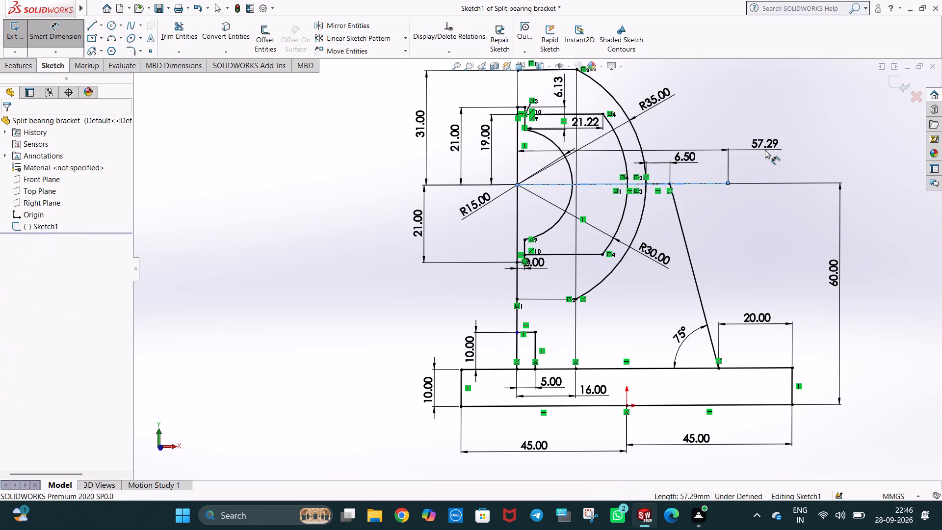
pyautogui.click(725, 134)
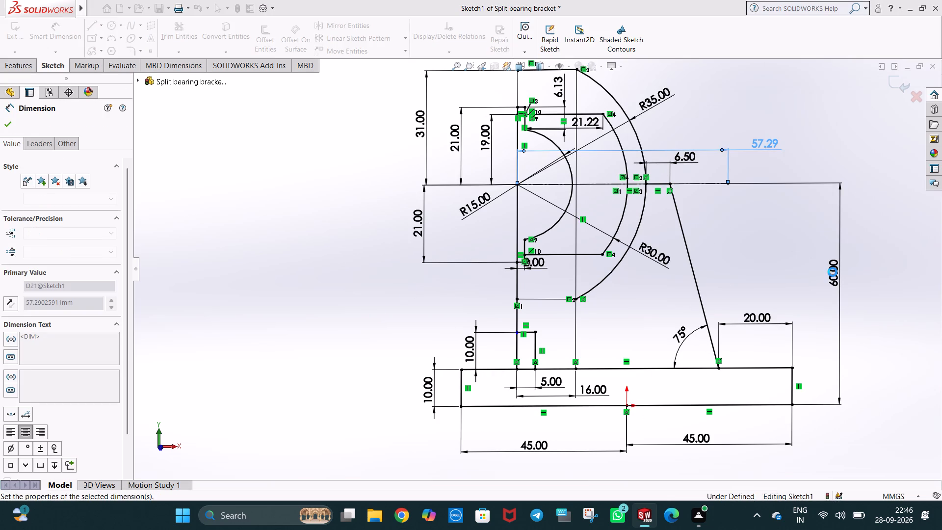
pyautogui.click(855, 303)
pyautogui.scroll(3, 710, 398)
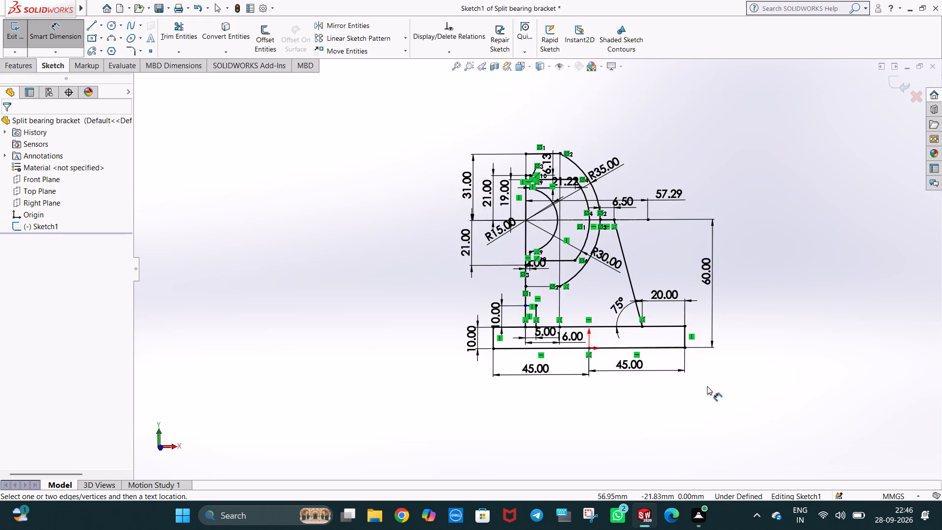
pyautogui.scroll(-2, 685, 331)
pyautogui.scroll(-3, 493, 284)
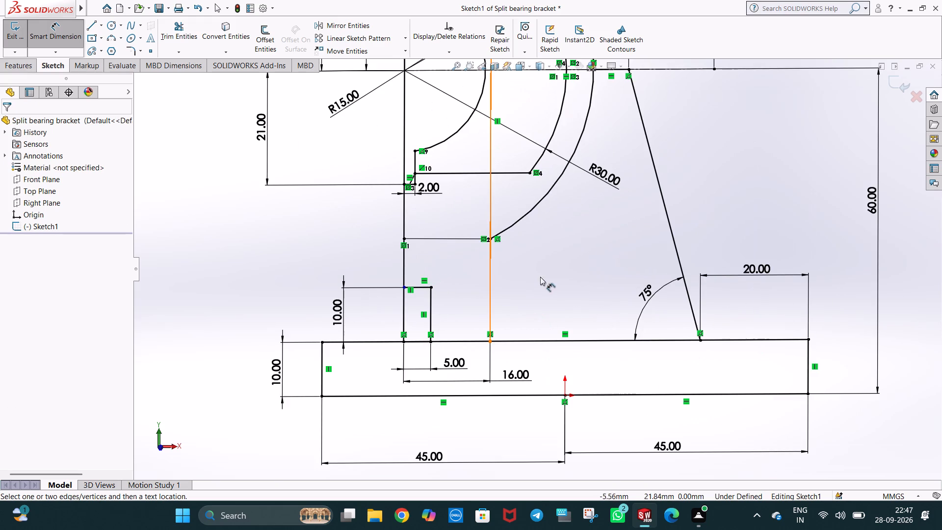
pyautogui.scroll(-3, 549, 298)
pyautogui.scroll(10, 539, 314)
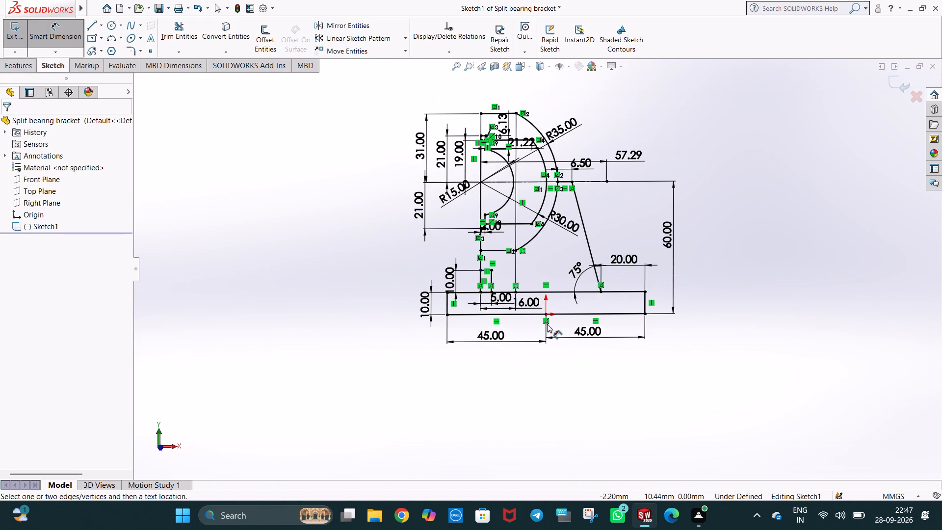
pyautogui.press('Escape')
pyautogui.click(697, 359)
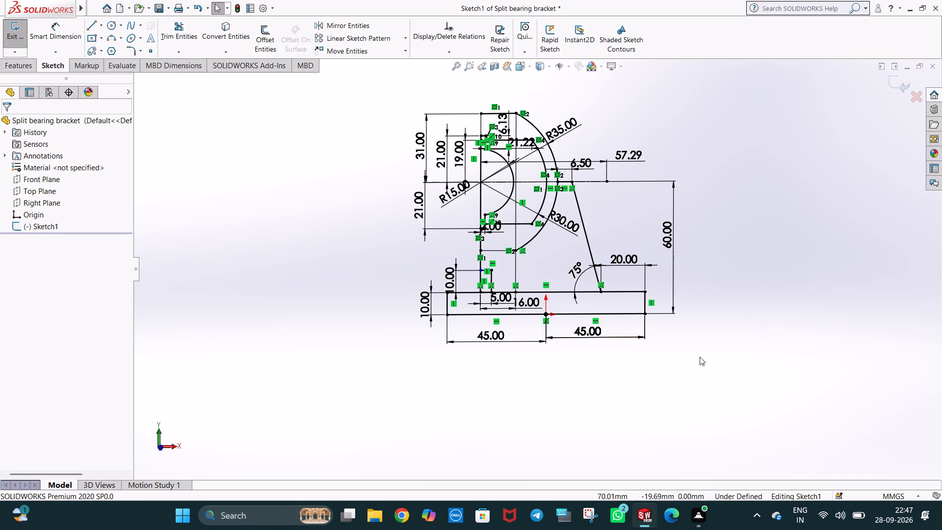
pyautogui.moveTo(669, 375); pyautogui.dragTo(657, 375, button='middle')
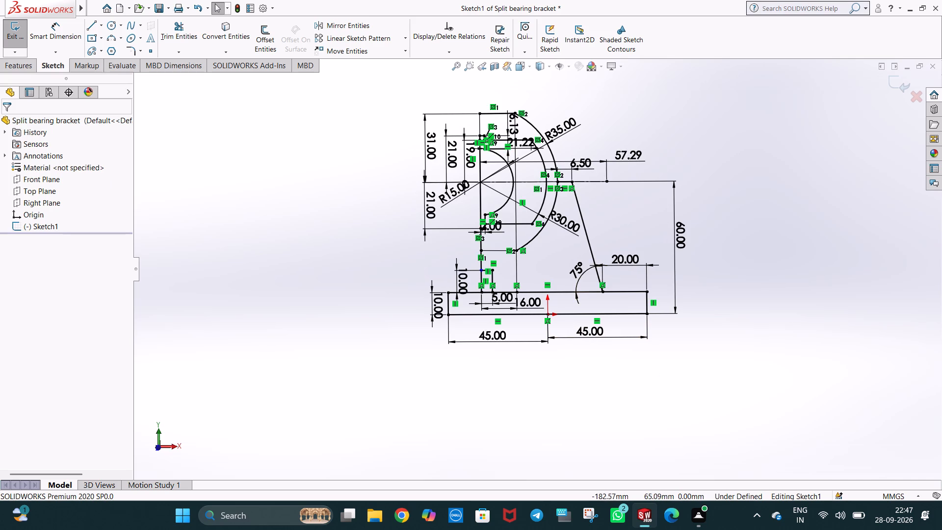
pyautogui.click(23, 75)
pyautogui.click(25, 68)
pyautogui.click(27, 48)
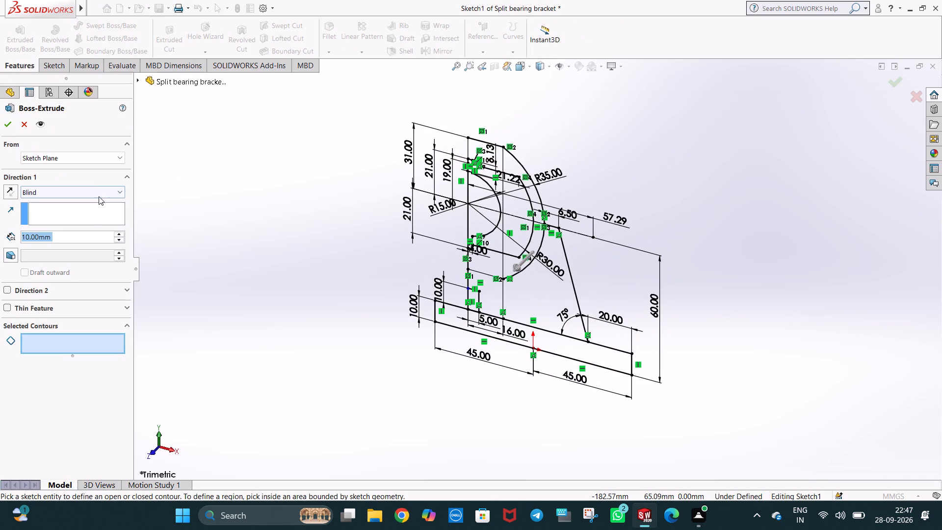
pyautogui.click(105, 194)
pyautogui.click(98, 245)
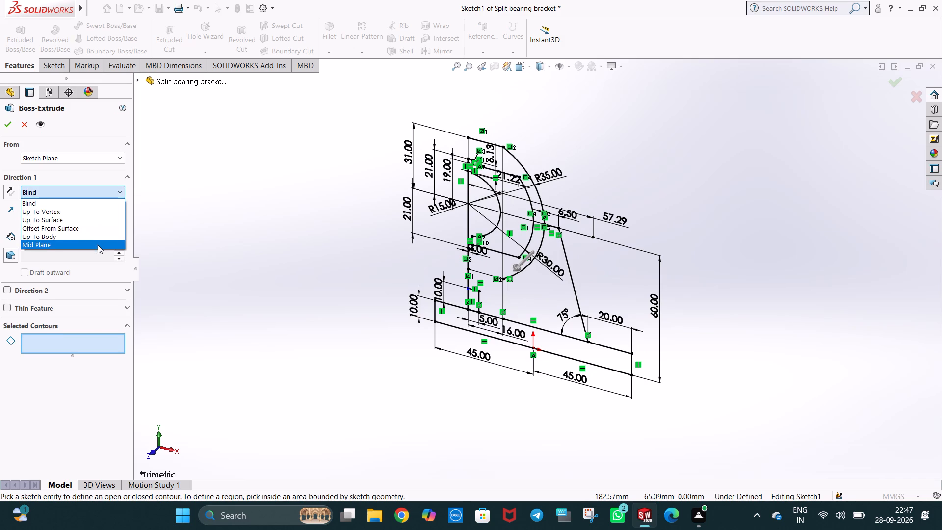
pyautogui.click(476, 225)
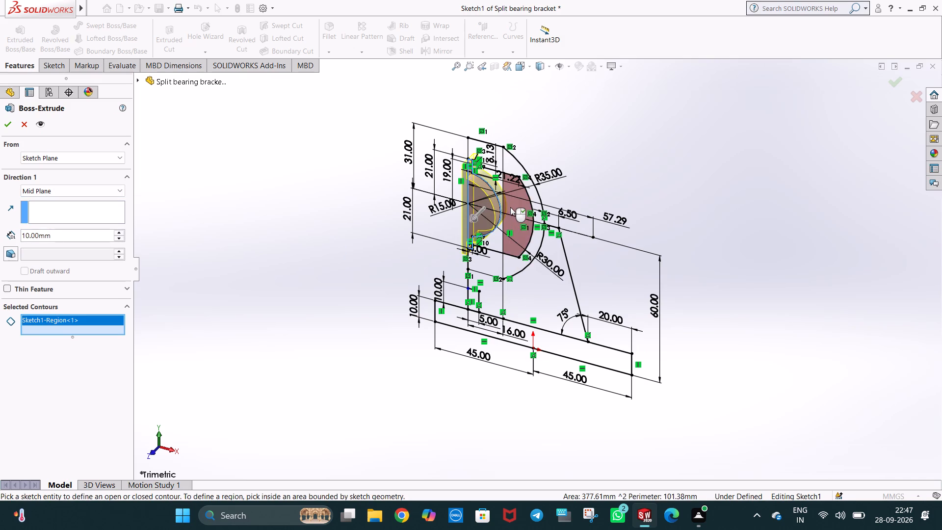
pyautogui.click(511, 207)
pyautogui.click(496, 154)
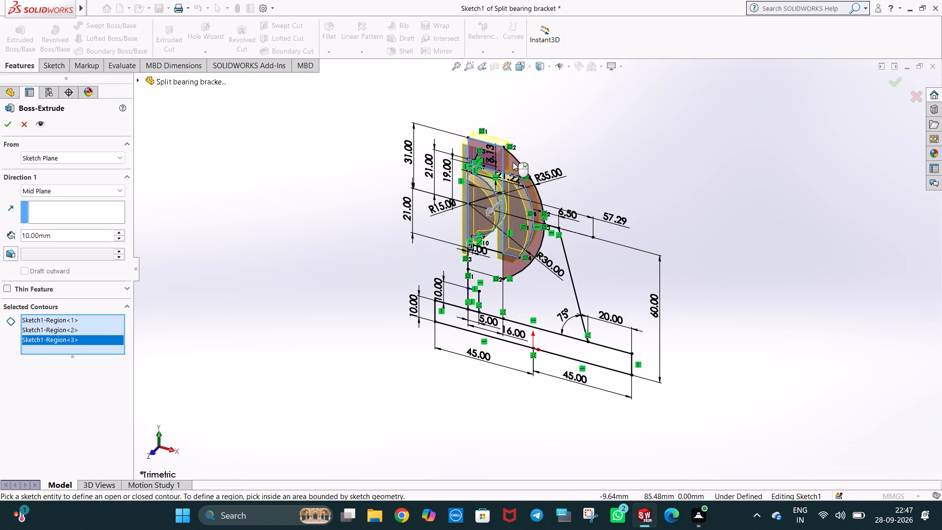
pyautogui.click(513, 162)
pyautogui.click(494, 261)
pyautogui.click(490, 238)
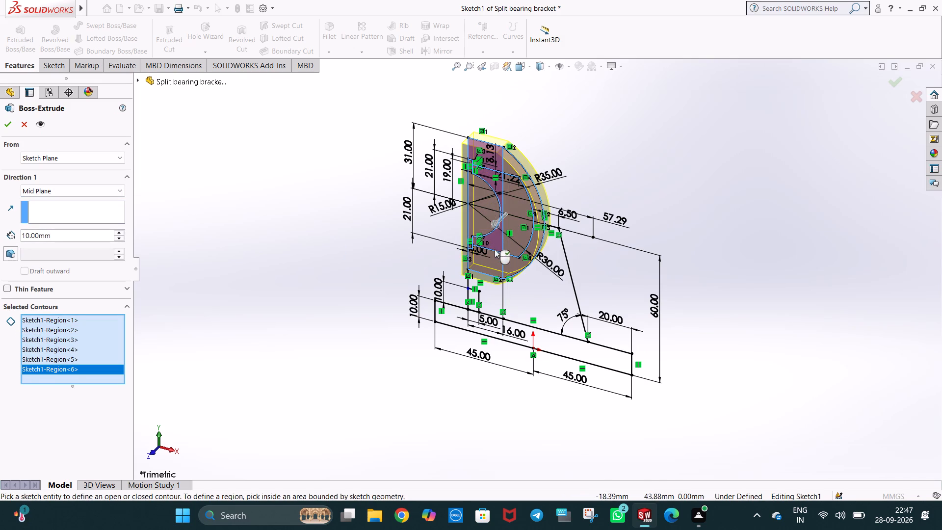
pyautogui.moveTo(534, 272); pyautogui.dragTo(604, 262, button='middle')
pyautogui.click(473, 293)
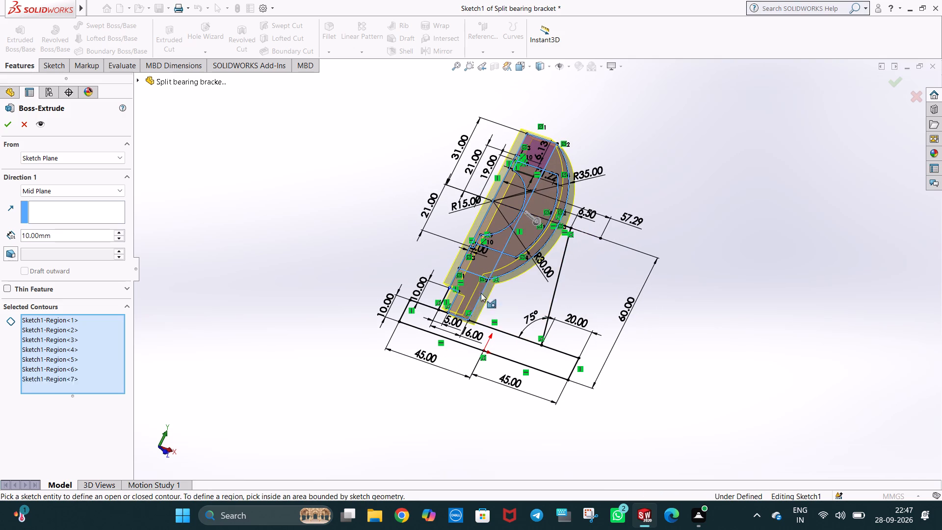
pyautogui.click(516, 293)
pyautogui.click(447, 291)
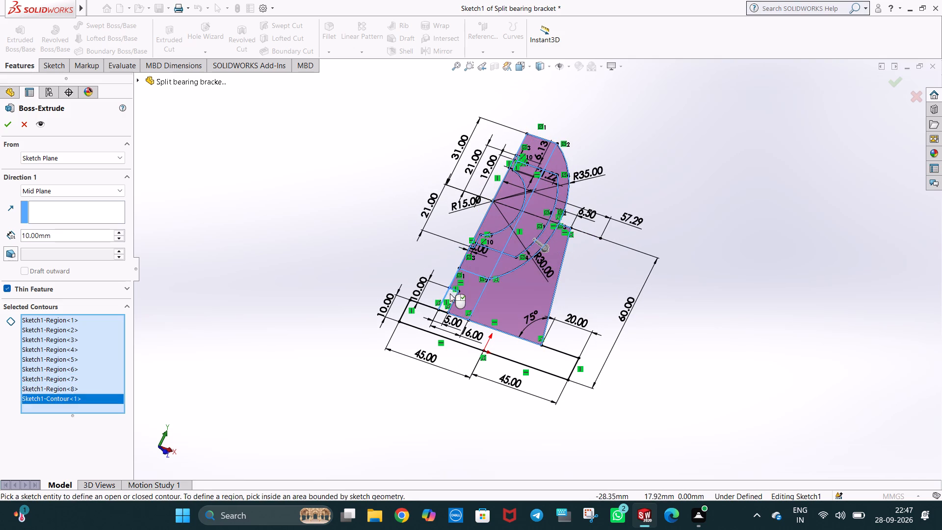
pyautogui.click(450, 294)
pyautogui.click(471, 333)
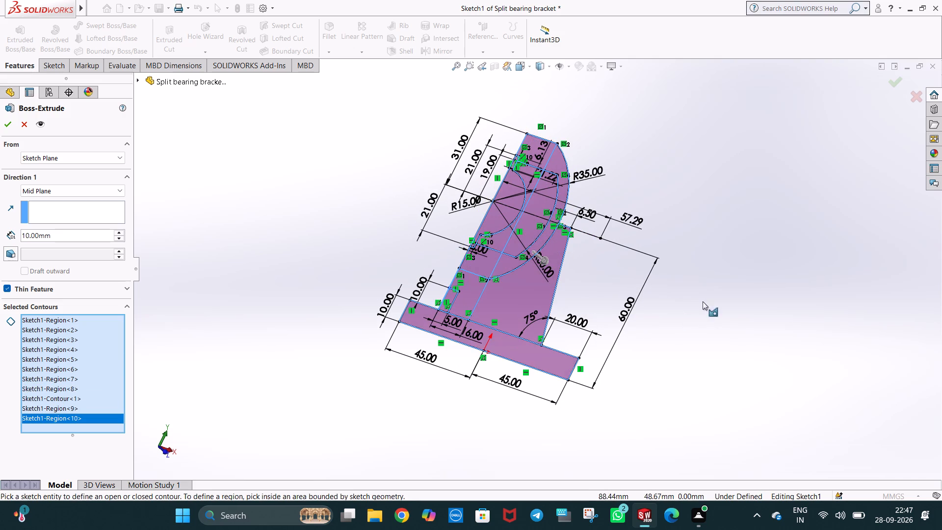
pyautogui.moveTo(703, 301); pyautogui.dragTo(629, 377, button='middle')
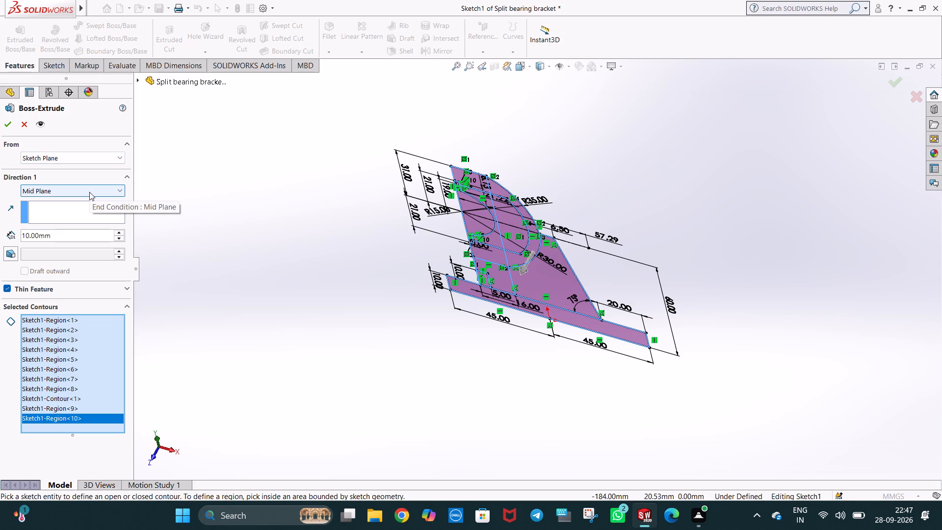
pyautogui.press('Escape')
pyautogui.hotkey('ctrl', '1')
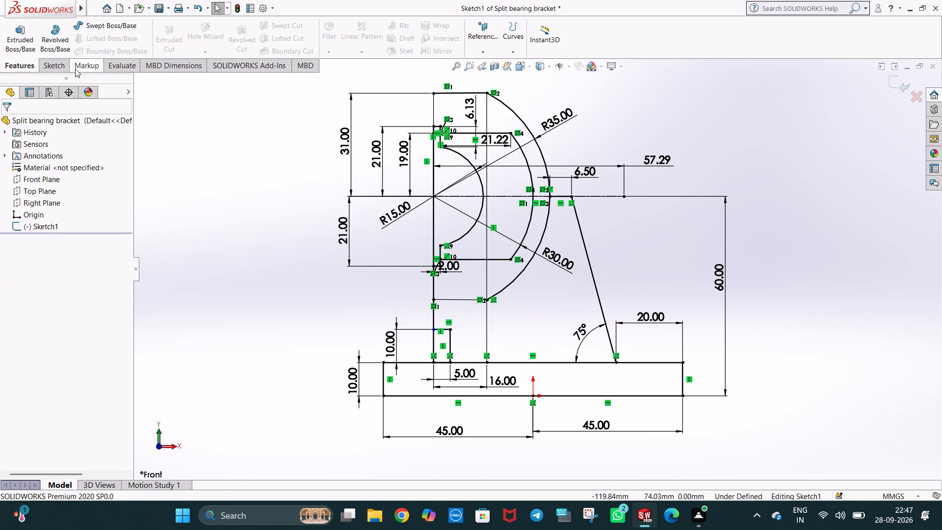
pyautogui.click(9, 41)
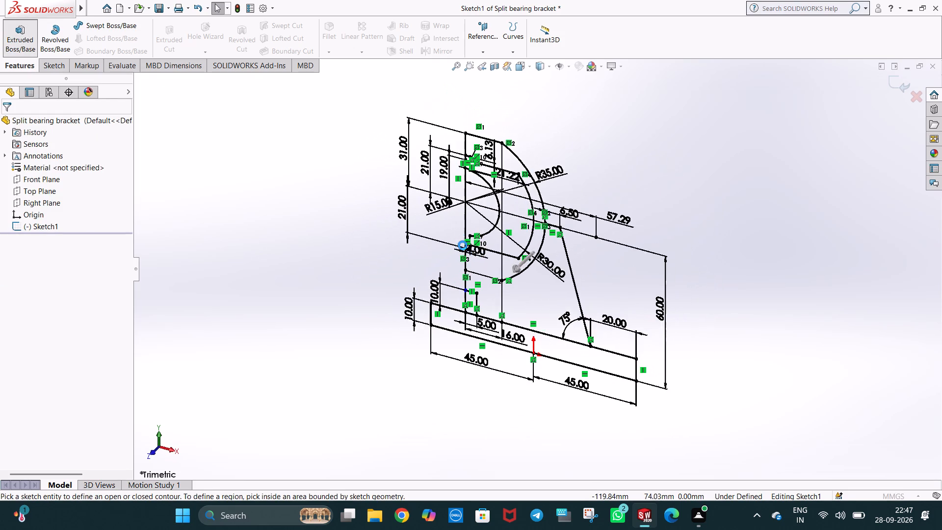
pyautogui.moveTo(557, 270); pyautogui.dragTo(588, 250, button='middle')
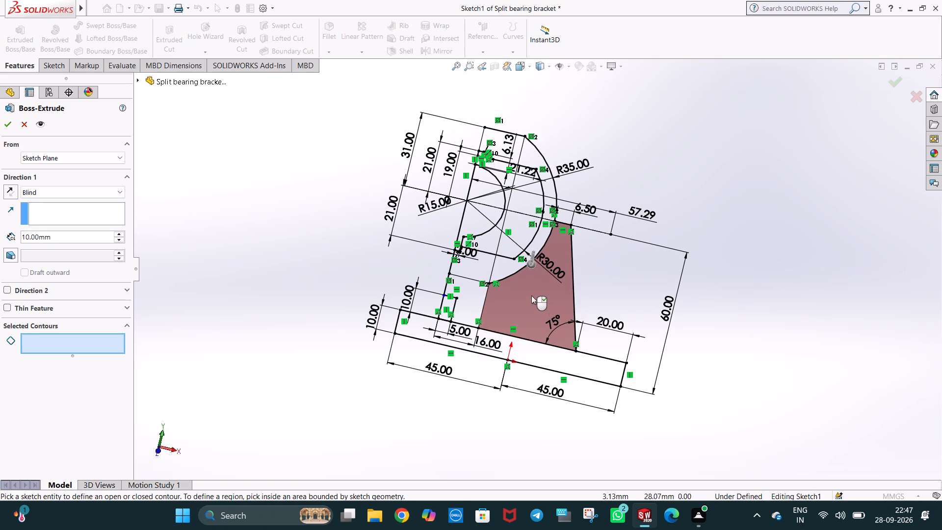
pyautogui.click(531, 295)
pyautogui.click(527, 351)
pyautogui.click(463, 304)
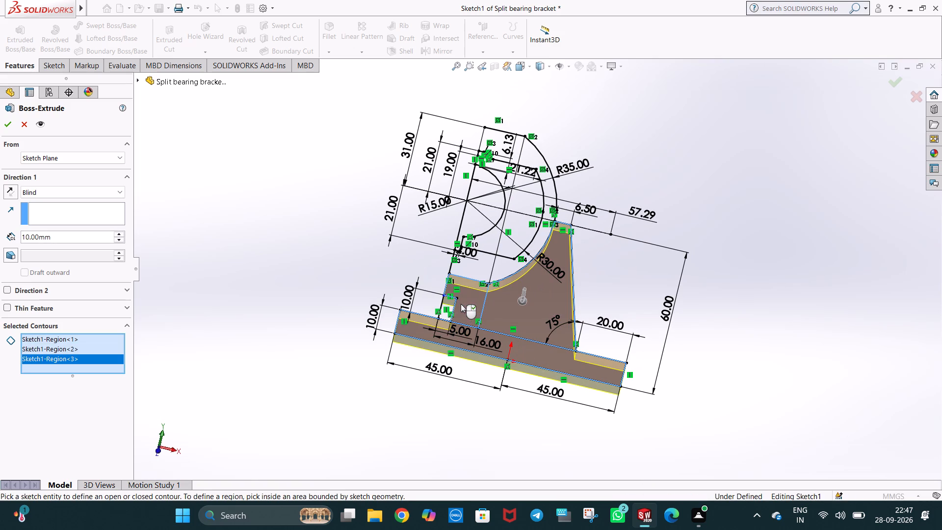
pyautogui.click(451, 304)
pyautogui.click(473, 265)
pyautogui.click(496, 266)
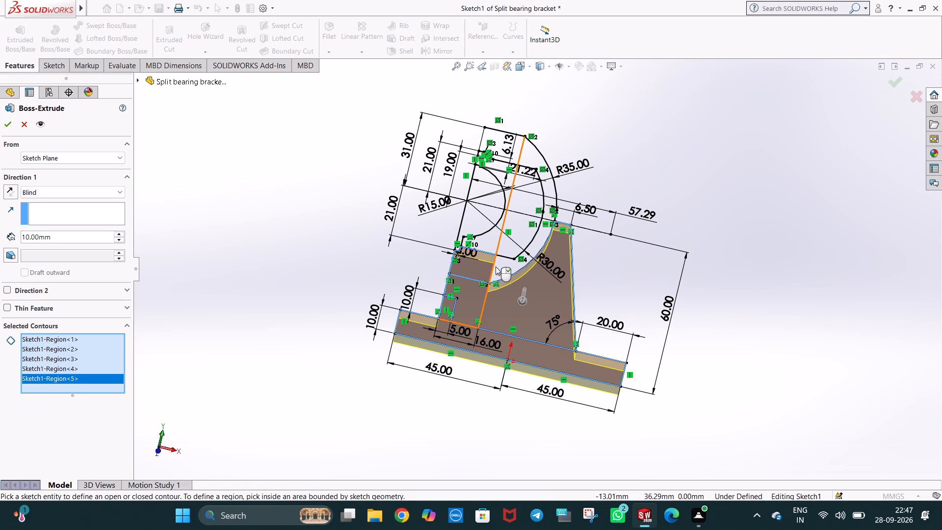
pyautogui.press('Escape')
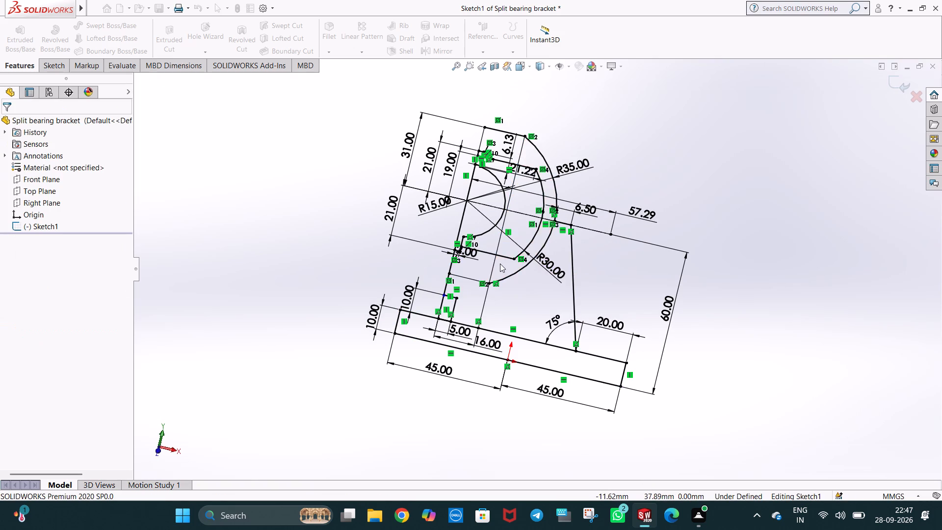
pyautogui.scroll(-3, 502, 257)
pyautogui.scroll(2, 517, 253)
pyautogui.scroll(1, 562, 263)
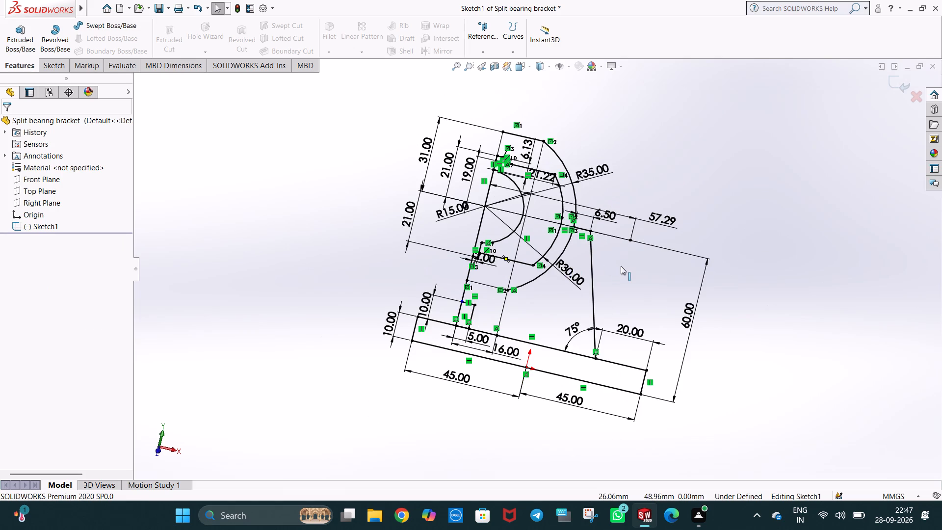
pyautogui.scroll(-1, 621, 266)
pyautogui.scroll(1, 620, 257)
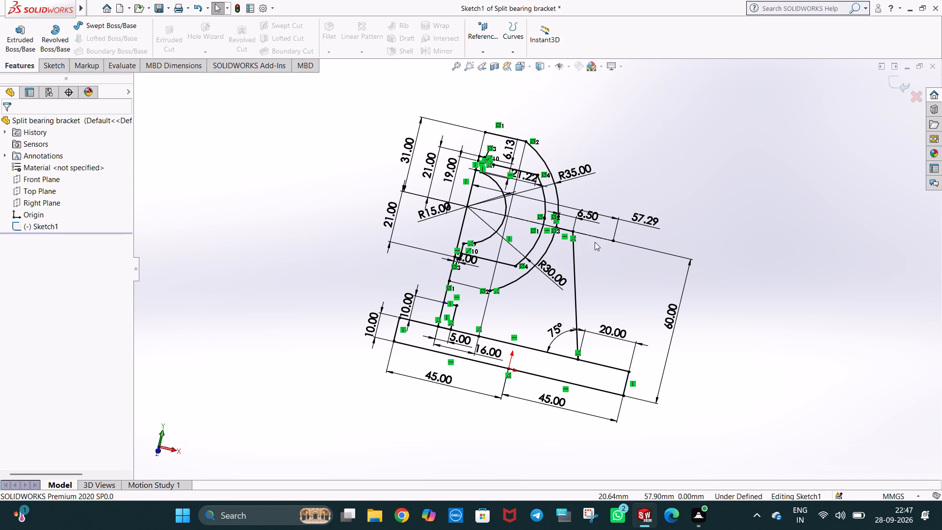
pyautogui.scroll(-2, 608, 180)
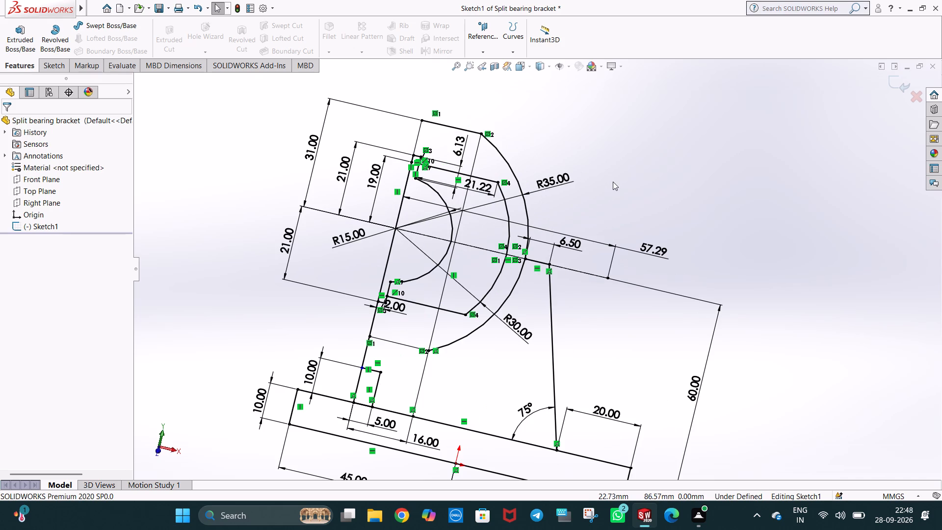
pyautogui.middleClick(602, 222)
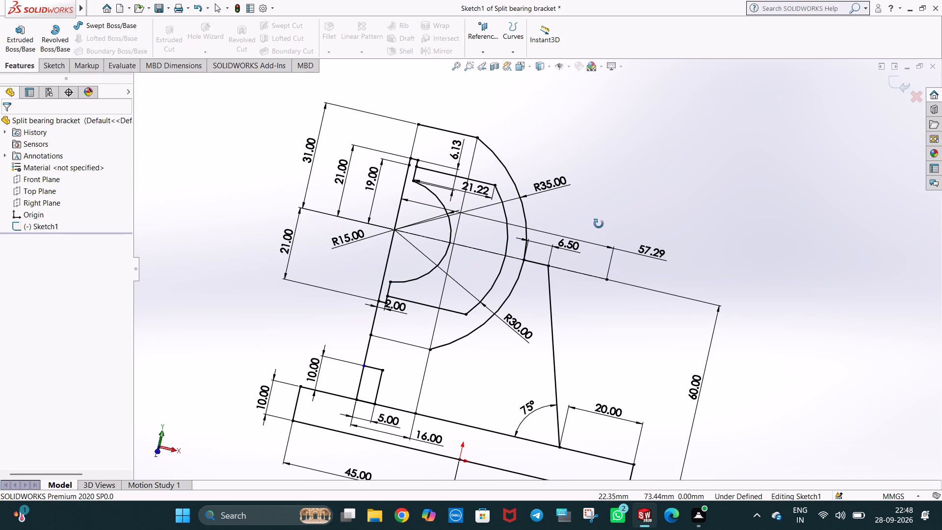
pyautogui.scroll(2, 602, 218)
# Start a boss extrusion of the sketch and select every enclosed region of the base, sloped upright, small step and arc profile as contours.
pyautogui.click(23, 46)
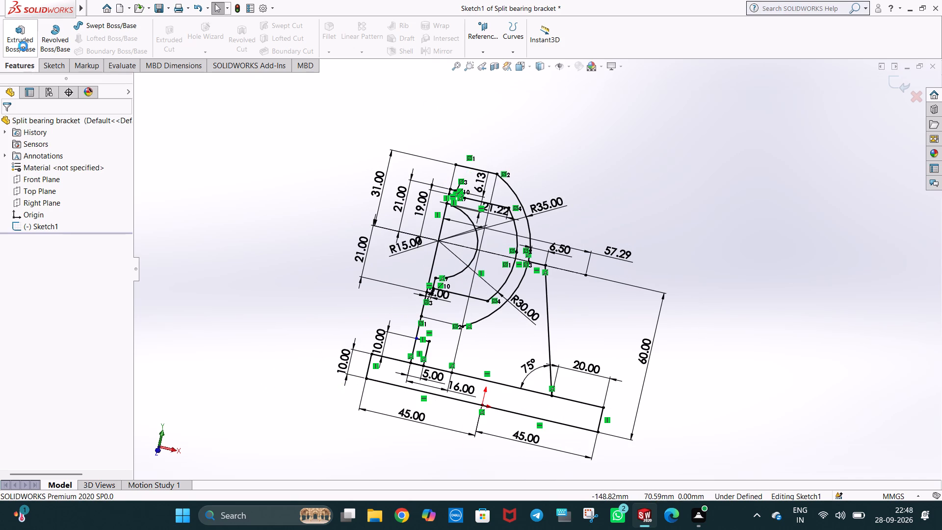
pyautogui.click(524, 408)
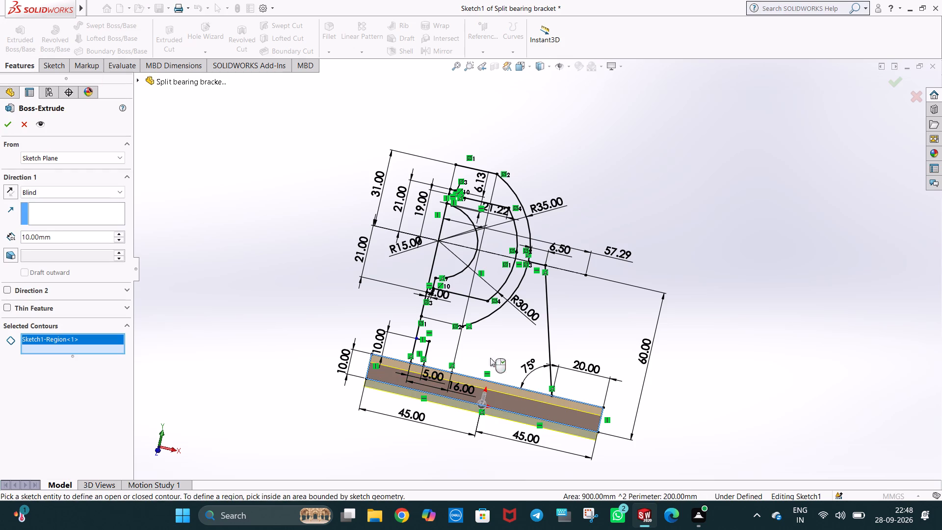
pyautogui.click(486, 354)
pyautogui.click(444, 341)
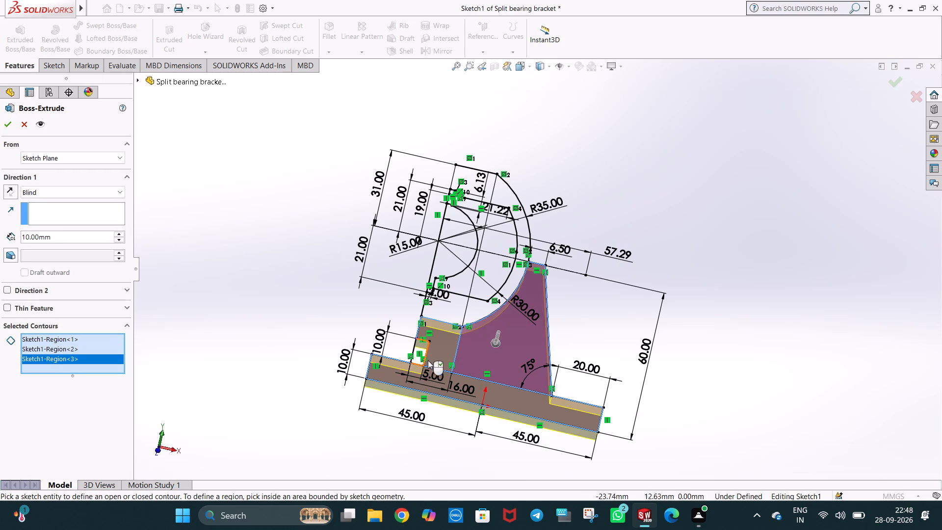
pyautogui.moveTo(478, 352); pyautogui.dragTo(469, 374, button='middle')
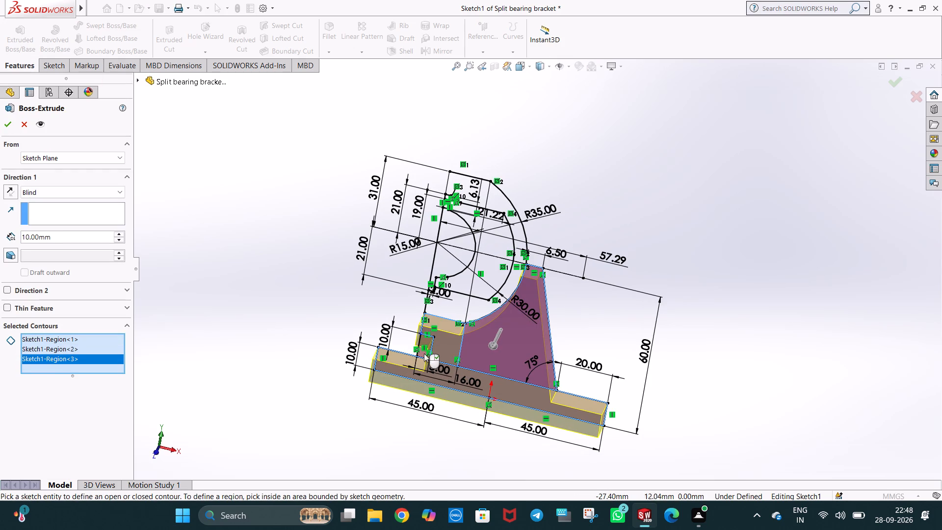
pyautogui.click(423, 353)
pyautogui.click(477, 308)
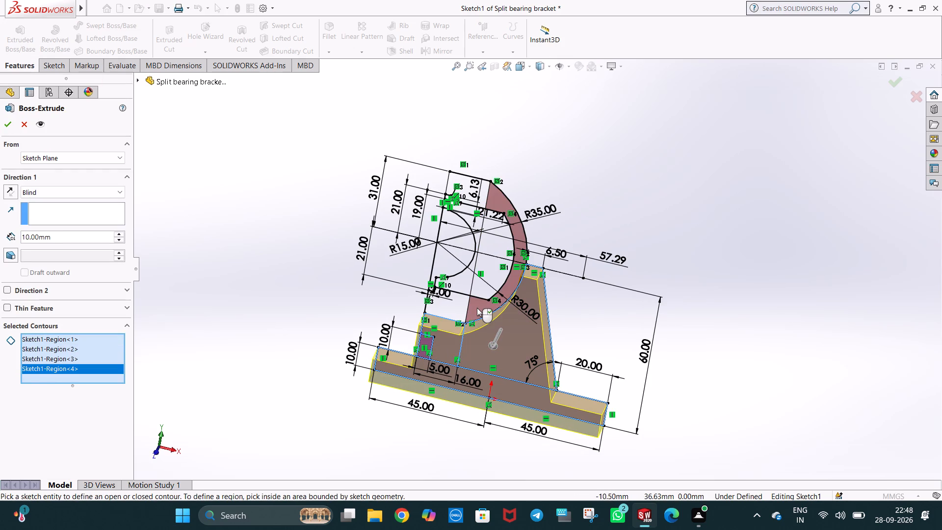
pyautogui.click(457, 305)
pyautogui.click(460, 284)
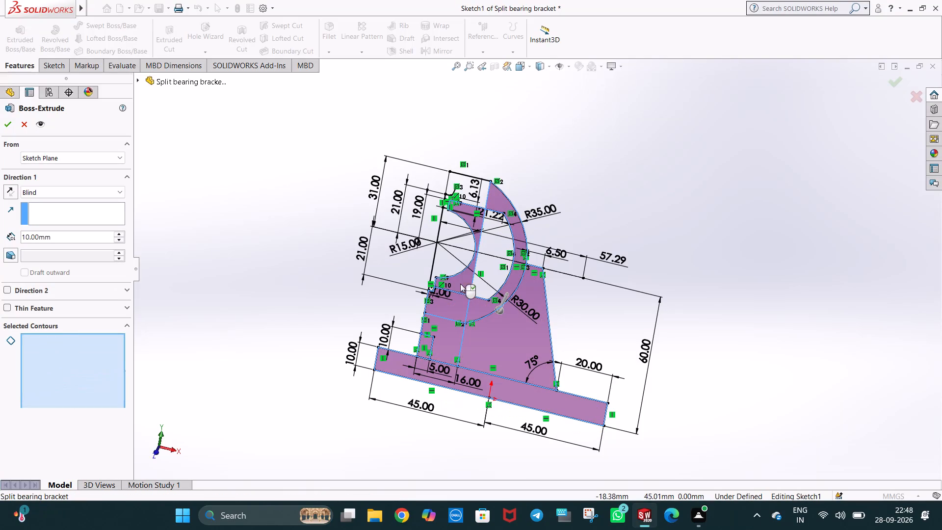
pyautogui.click(489, 271)
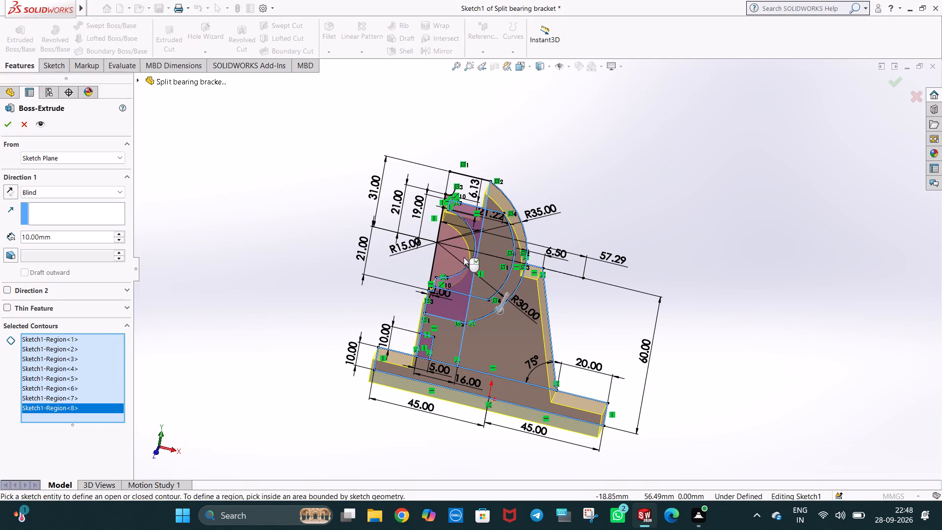
pyautogui.click(464, 257)
pyautogui.click(466, 181)
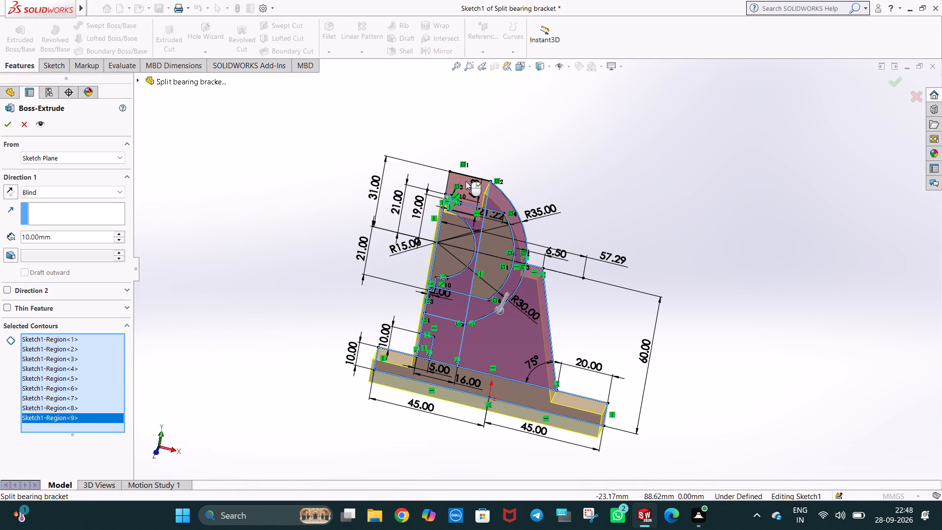
# Extrude the selected contours with a Mid Plane end condition and a depth of 25 mm.
pyautogui.moveTo(639, 268); pyautogui.dragTo(616, 313, button='middle')
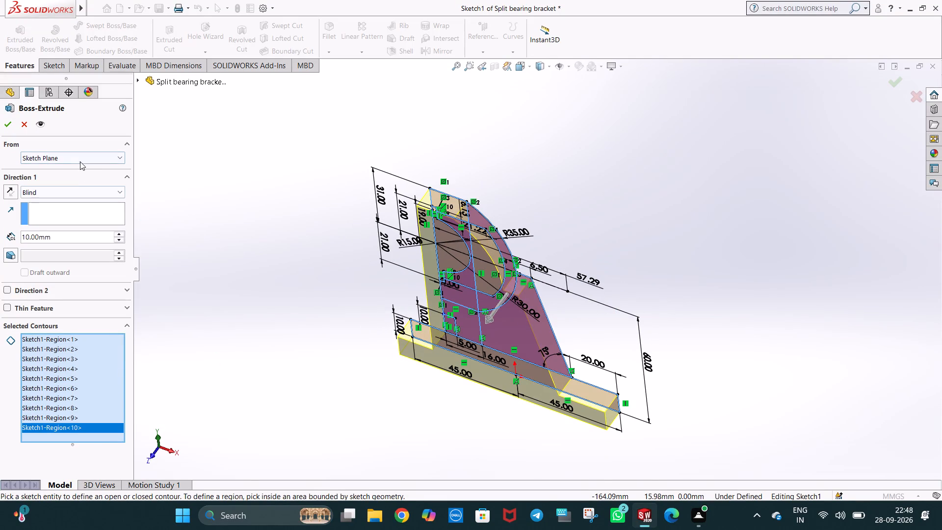
pyautogui.click(81, 192)
pyautogui.click(74, 243)
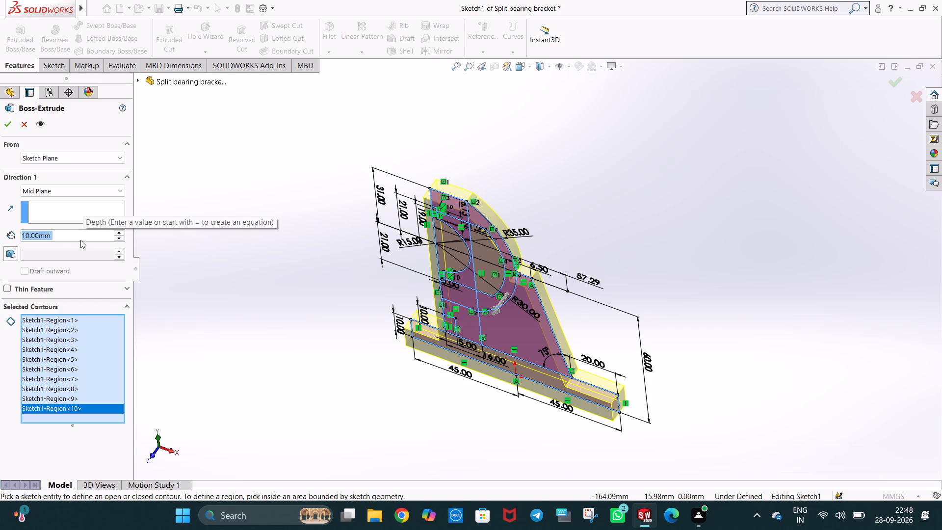
pyautogui.write('25')
pyautogui.press('Return')
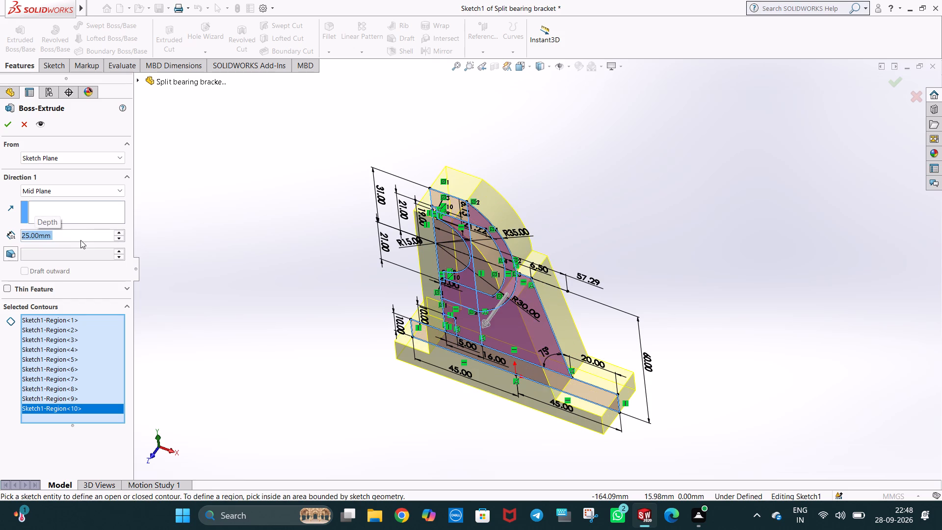
pyautogui.click(8, 123)
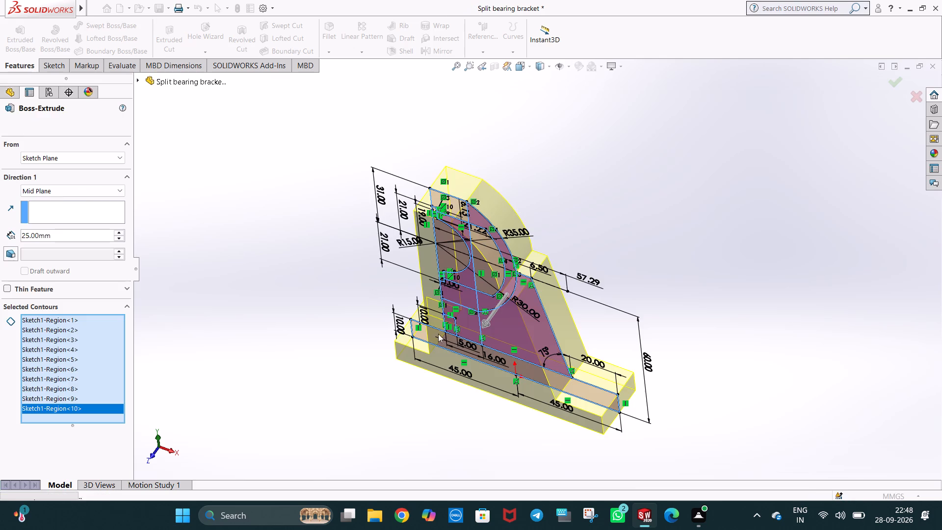
# Examine the extruded bracket body from the front, top and both sides to check its shape.
pyautogui.moveTo(525, 381); pyautogui.dragTo(684, 338, button='middle')
pyautogui.moveTo(686, 338); pyautogui.dragTo(689, 336, button='middle')
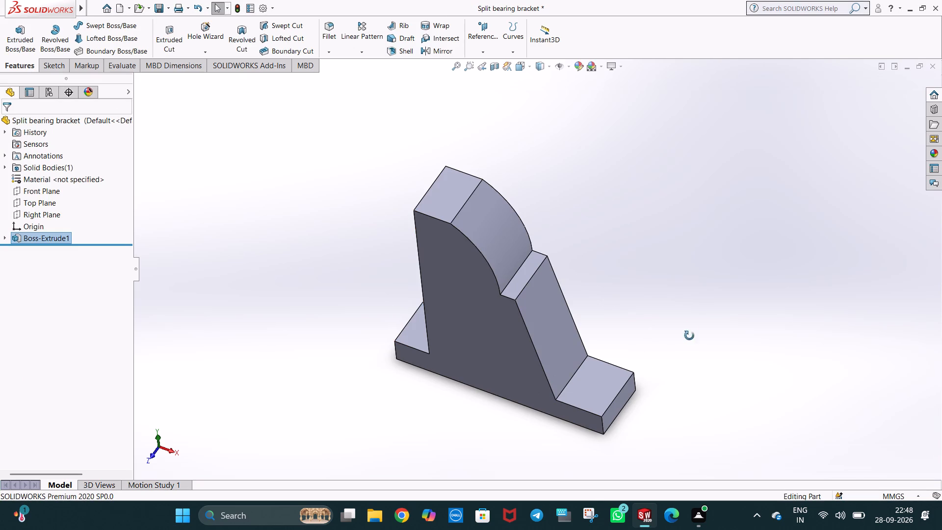
pyautogui.moveTo(689, 336); pyautogui.dragTo(740, 245, button='middle')
pyautogui.hotkey('ctrl', '1')
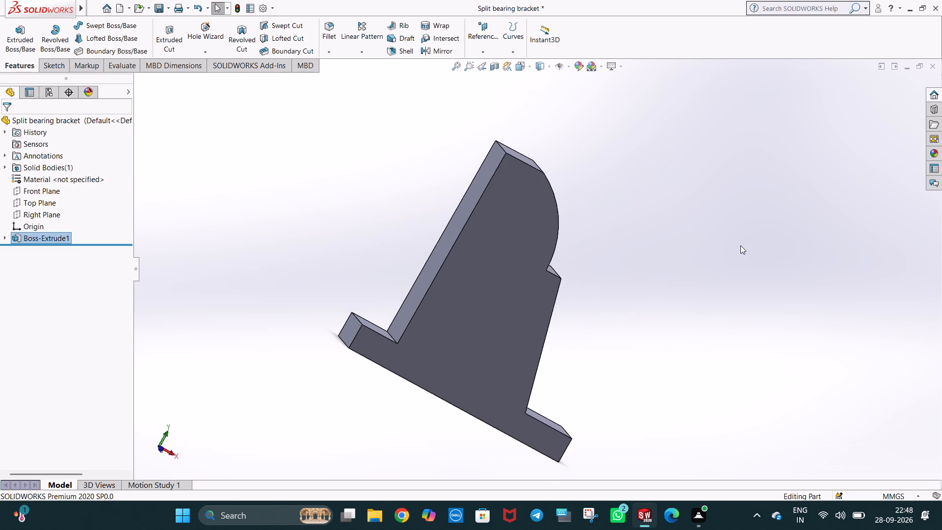
pyautogui.scroll(2, 733, 256)
pyautogui.moveTo(688, 256); pyautogui.dragTo(686, 311, button='middle')
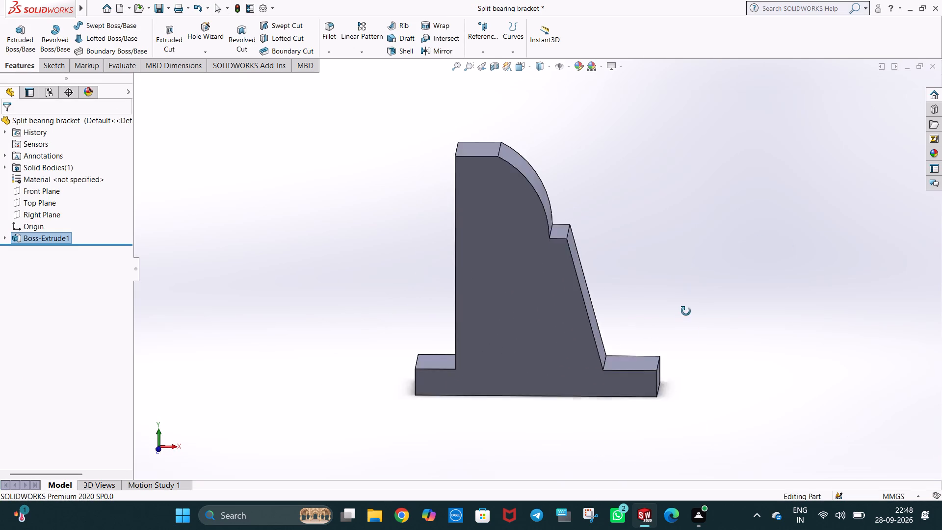
pyautogui.moveTo(686, 311); pyautogui.dragTo(703, 407, button='middle')
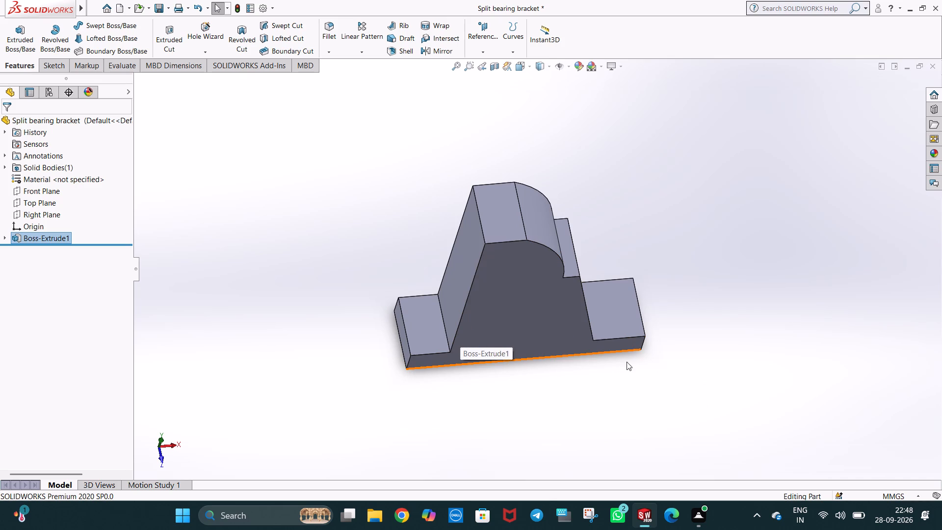
pyautogui.moveTo(647, 321); pyautogui.dragTo(611, 333, button='middle')
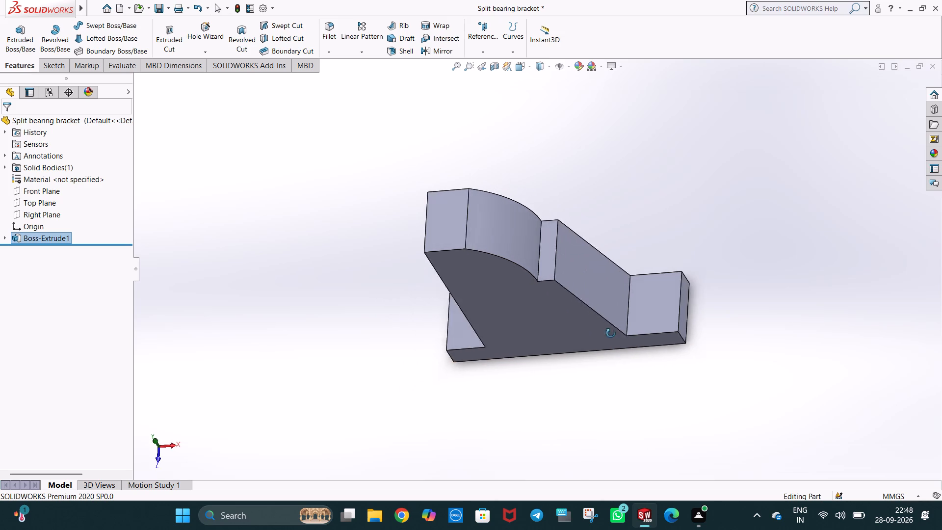
pyautogui.moveTo(611, 333); pyautogui.dragTo(599, 339, button='middle')
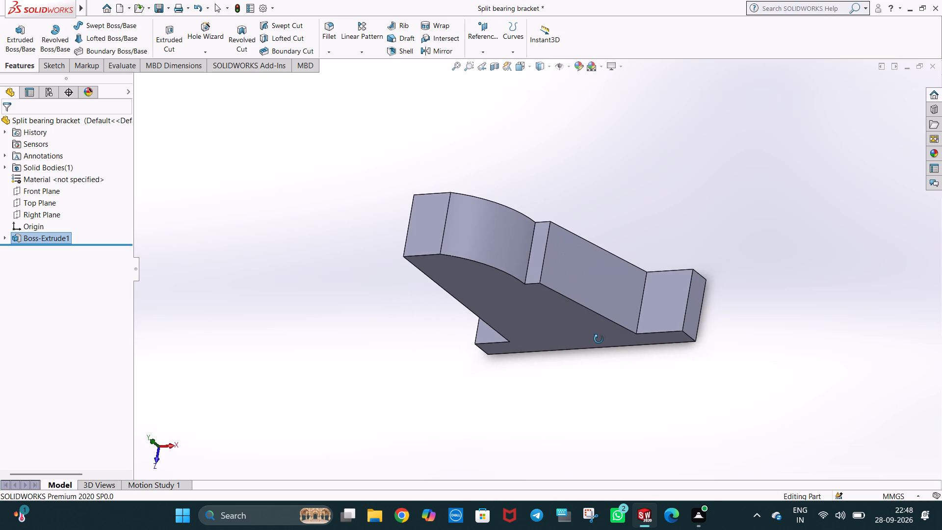
pyautogui.moveTo(599, 339); pyautogui.dragTo(604, 327, button='middle')
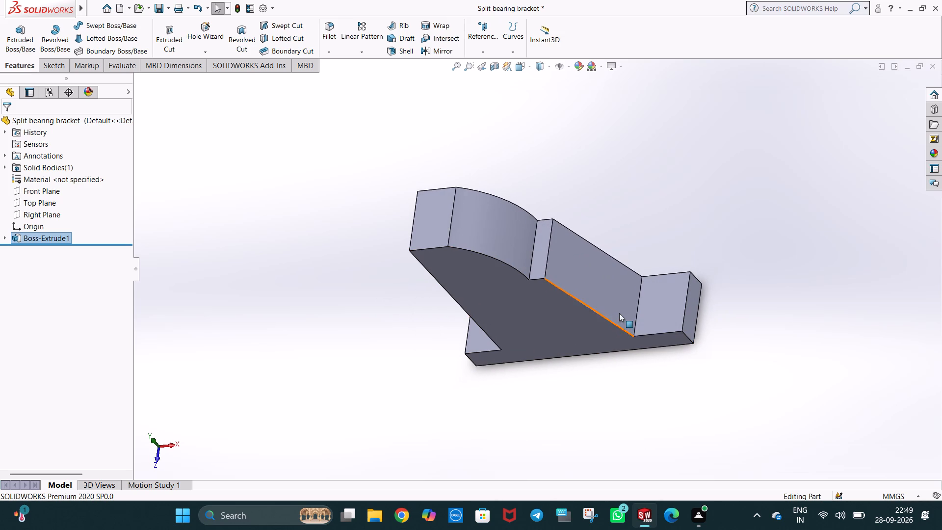
pyautogui.moveTo(583, 333); pyautogui.dragTo(622, 263, button='middle')
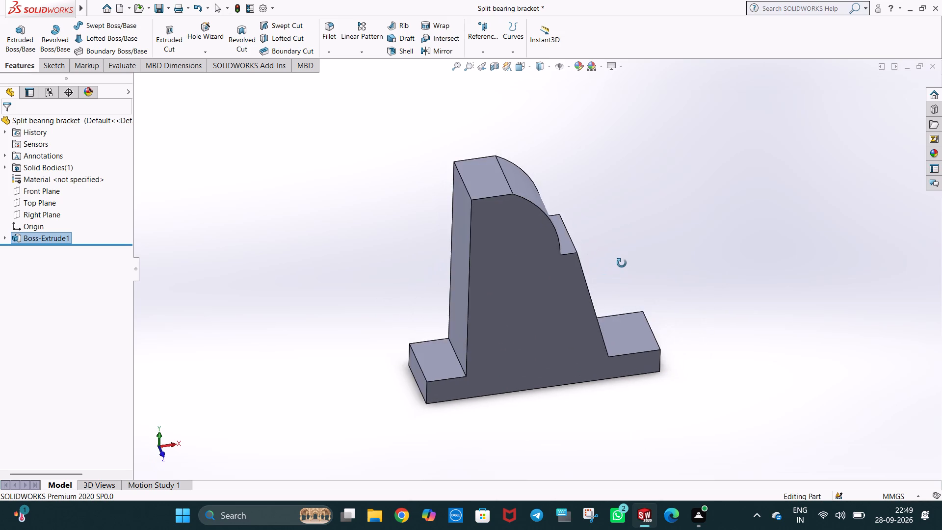
pyautogui.moveTo(622, 263); pyautogui.dragTo(621, 234, button='middle')
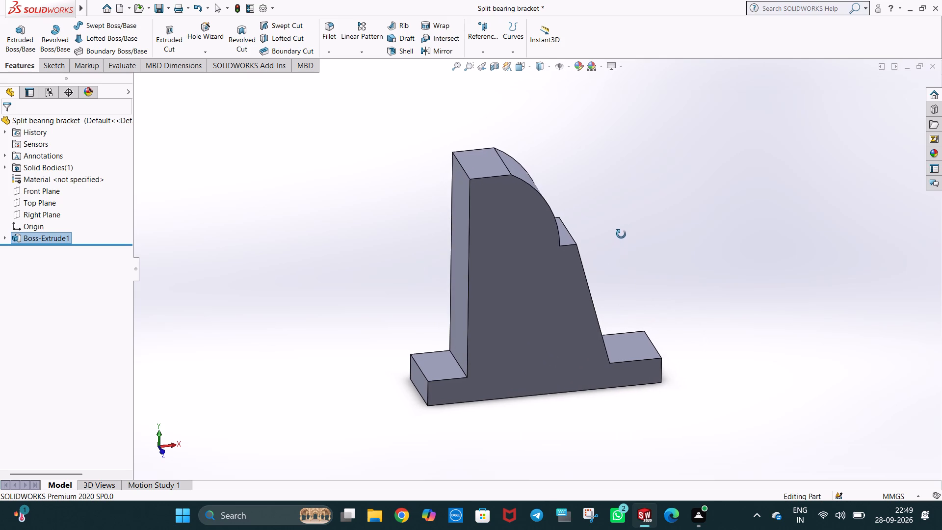
pyautogui.moveTo(621, 234); pyautogui.dragTo(620, 222, button='middle')
pyautogui.moveTo(514, 289); pyautogui.dragTo(522, 251, button='middle')
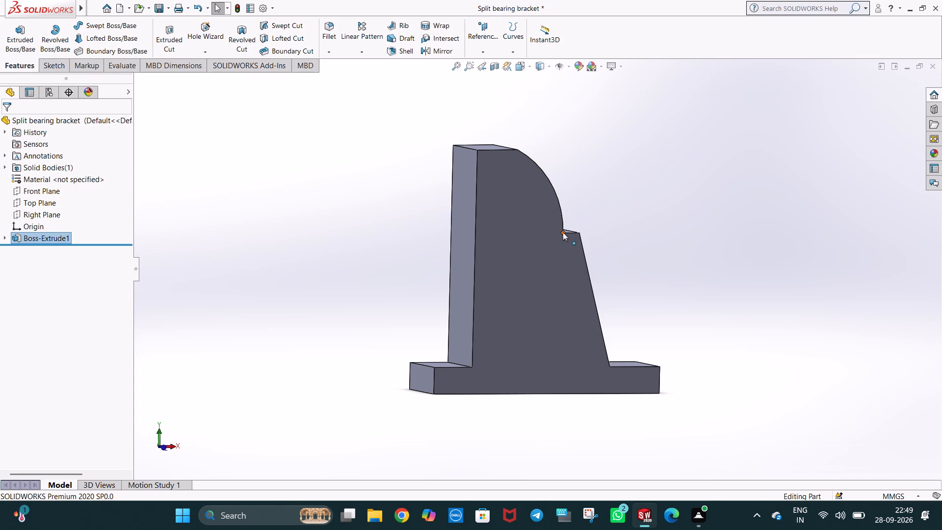
pyautogui.moveTo(612, 241); pyautogui.dragTo(503, 263, button='middle')
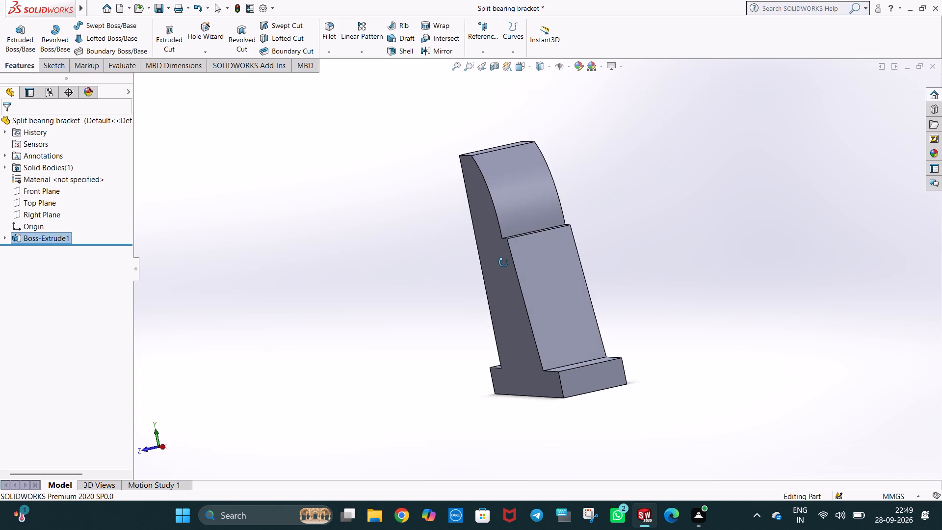
pyautogui.moveTo(503, 263); pyautogui.dragTo(523, 257, button='middle')
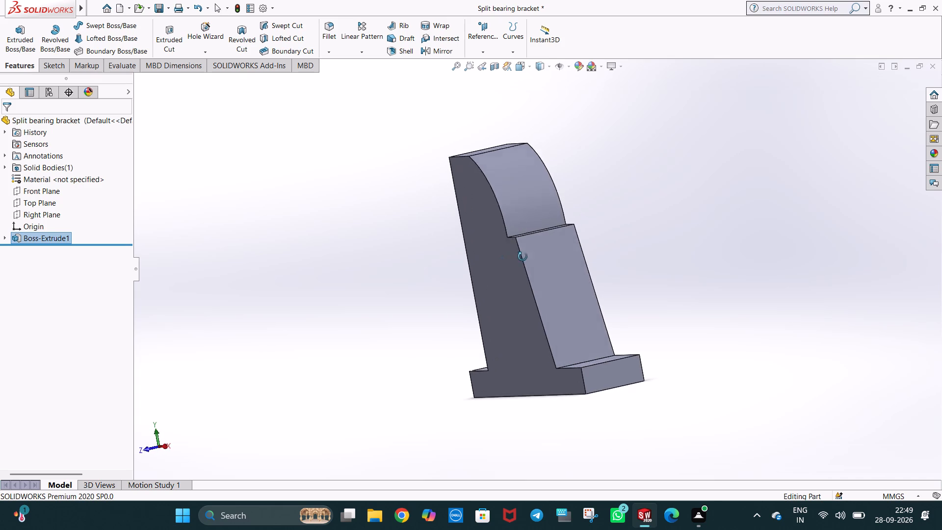
pyautogui.moveTo(523, 257); pyautogui.dragTo(575, 248, button='middle')
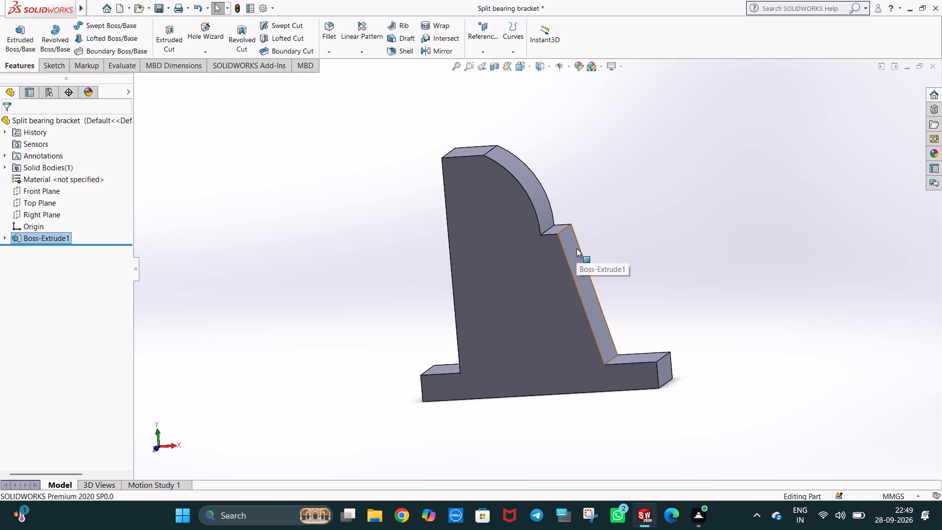
# Start a new sketch on the top face of the bracket's left-hand base foot.
pyautogui.moveTo(530, 277); pyautogui.dragTo(595, 297, button='middle')
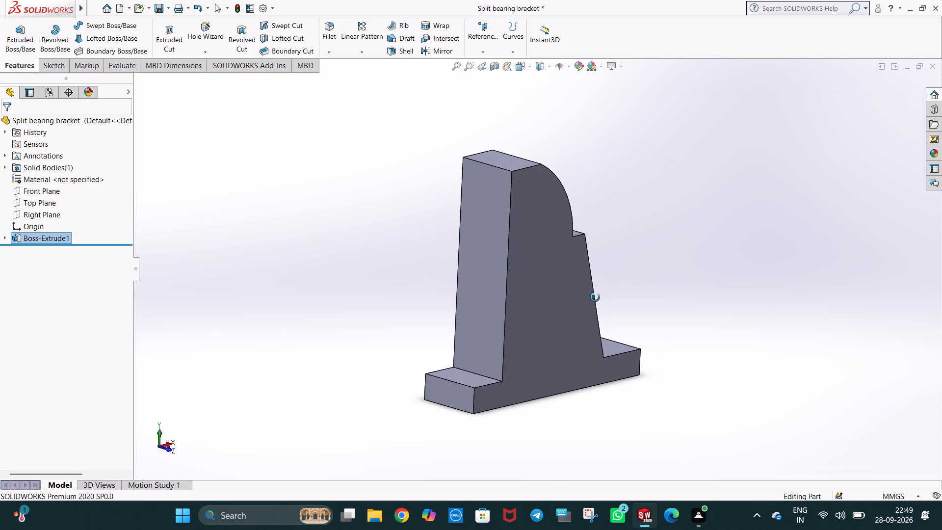
pyautogui.moveTo(595, 297); pyautogui.dragTo(631, 311, button='middle')
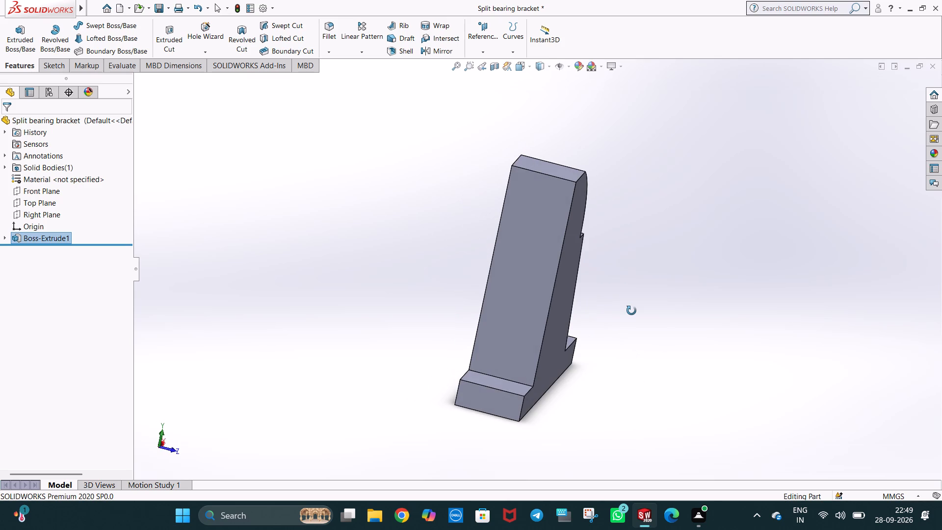
pyautogui.moveTo(631, 311); pyautogui.dragTo(555, 316, button='middle')
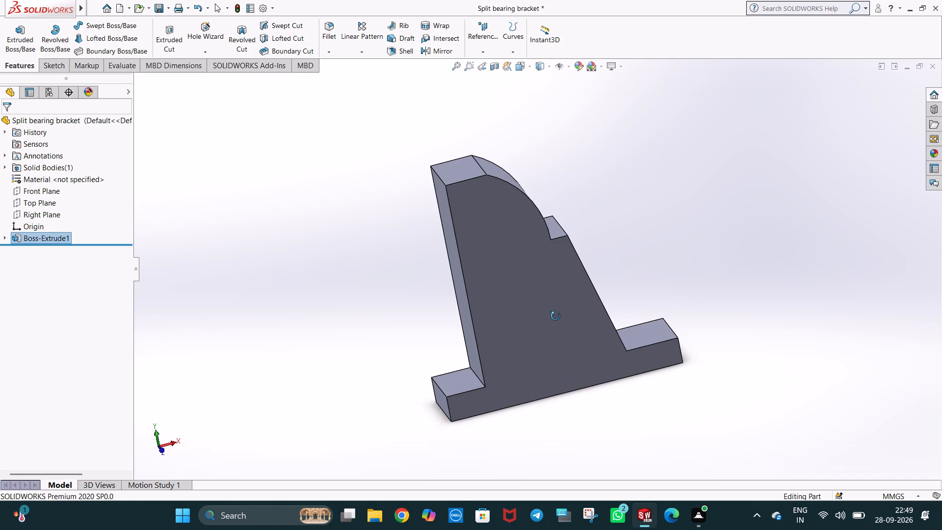
pyautogui.moveTo(555, 316); pyautogui.dragTo(554, 292, button='middle')
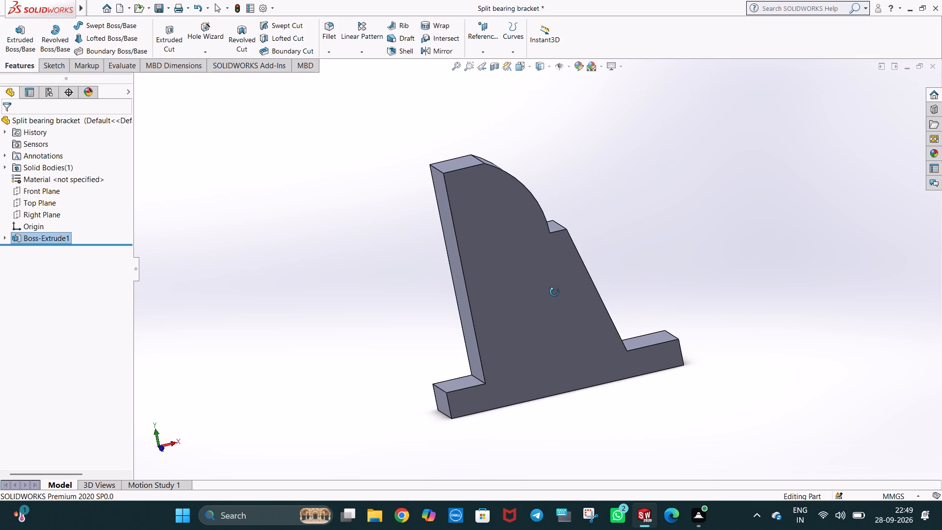
pyautogui.moveTo(554, 292); pyautogui.dragTo(558, 331, button='middle')
pyautogui.moveTo(546, 275); pyautogui.dragTo(552, 358, button='middle')
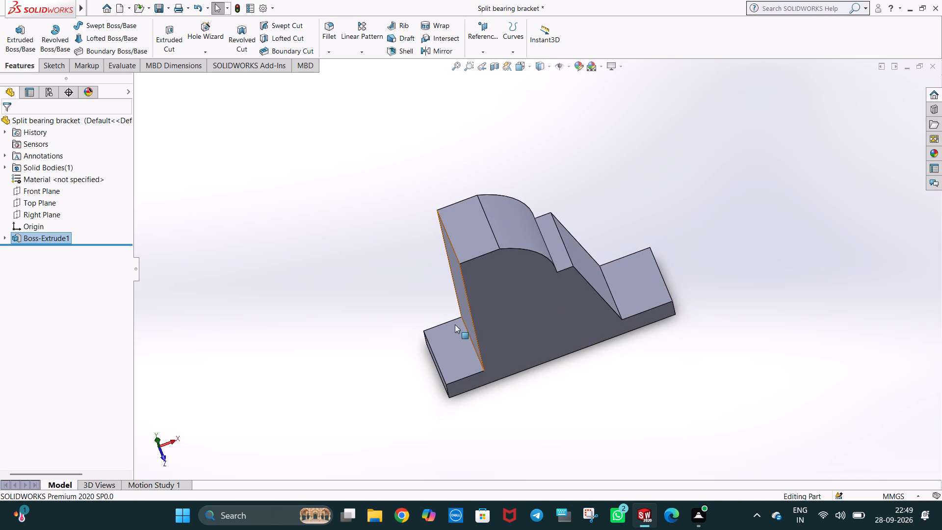
pyautogui.rightClick(452, 328)
pyautogui.click(475, 290)
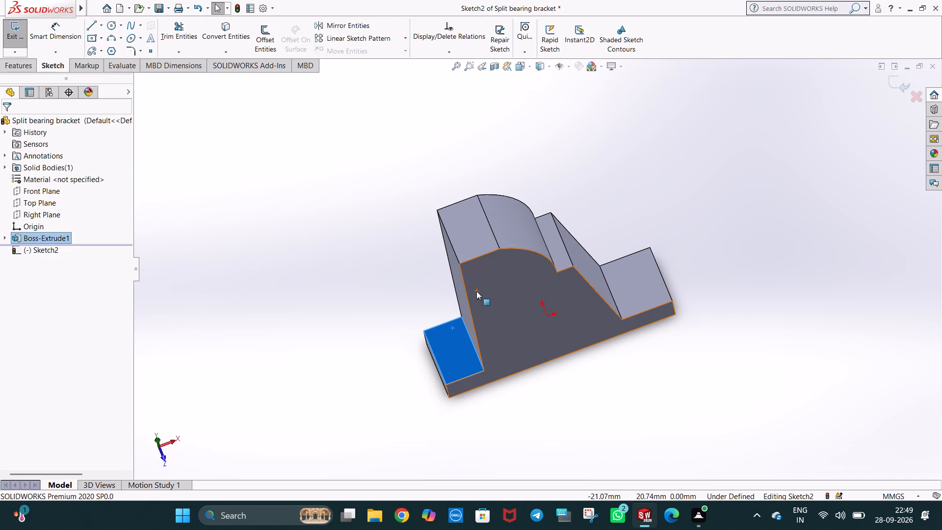
pyautogui.hotkey('ctrl', '7')
pyautogui.hotkey('ctrl', '8')
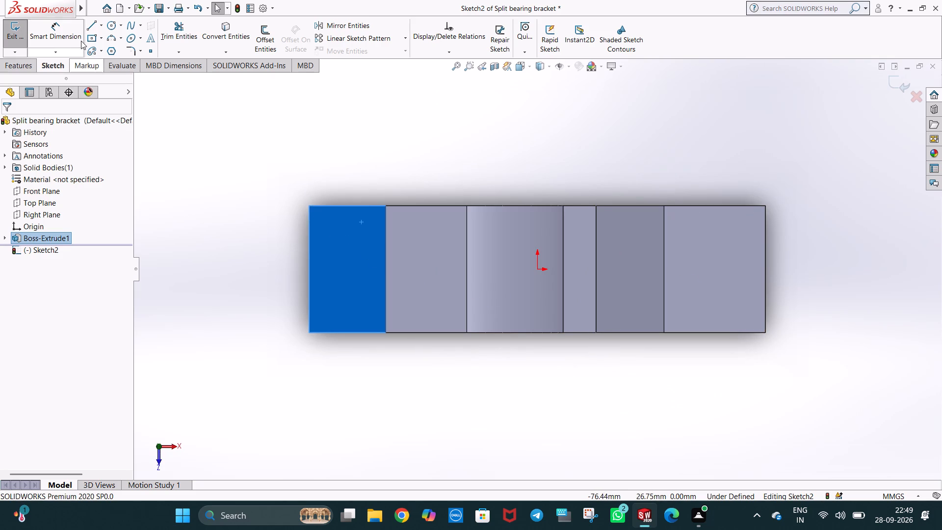
# Draw a horizontal construction line 6.75 mm long inward from the midpoint of the foot's outer edge.
pyautogui.click(102, 25)
pyautogui.click(109, 50)
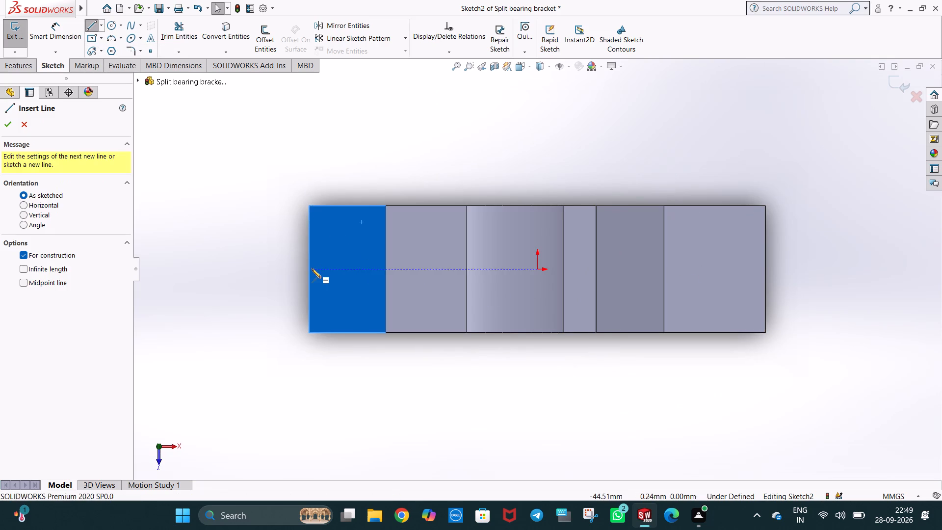
pyautogui.click(310, 269)
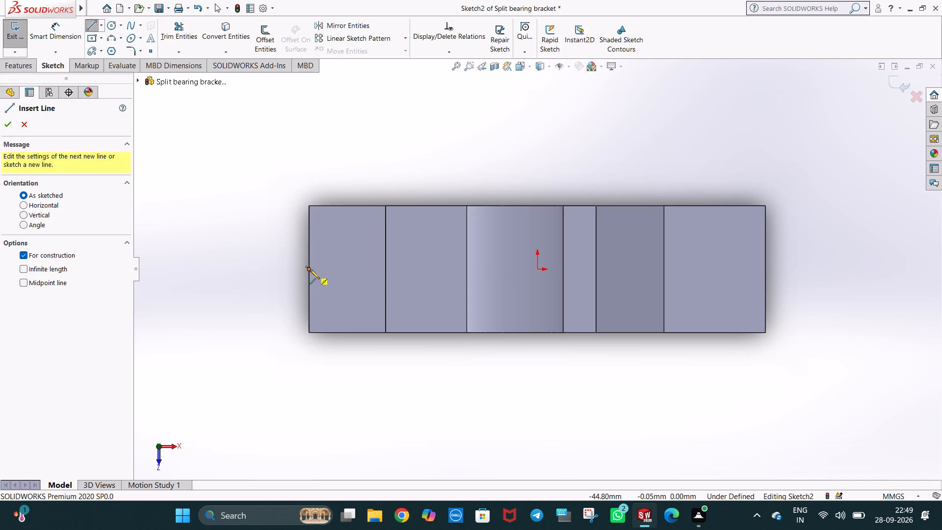
pyautogui.click(351, 269)
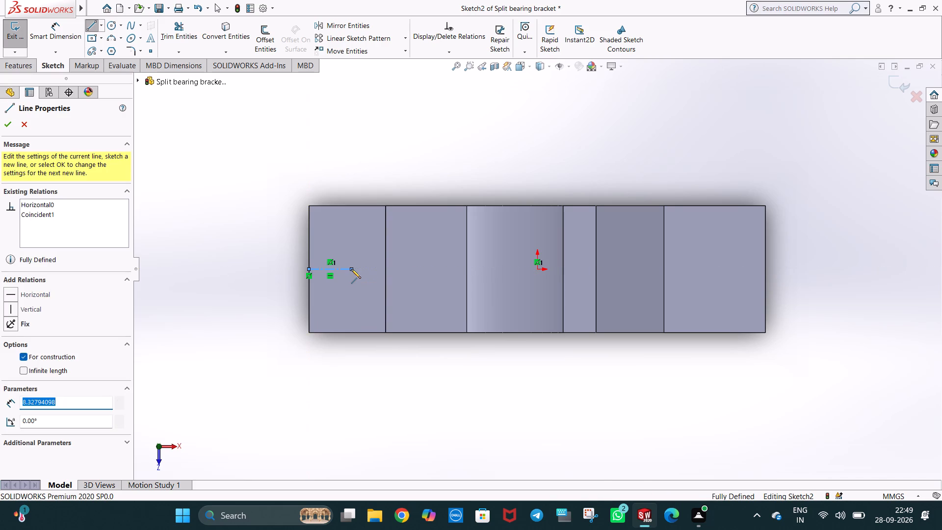
pyautogui.write('6.75')
pyautogui.press('Return')
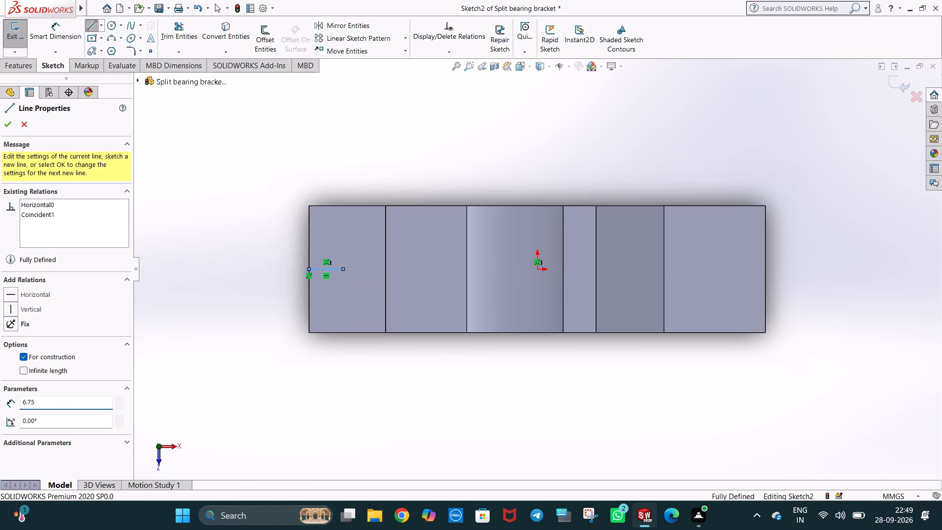
pyautogui.press('Escape')
pyautogui.press('Escape')
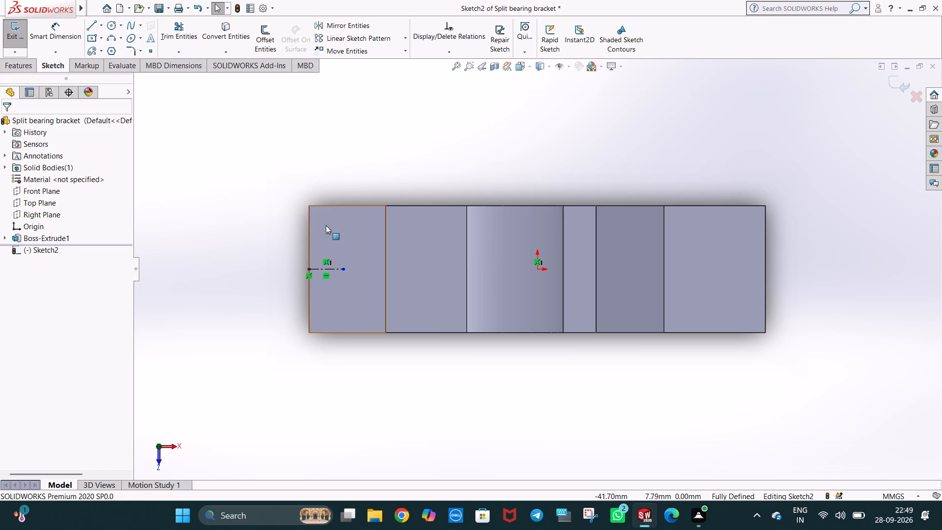
pyautogui.click(339, 168)
# Sketch a circle of radius 3.25 mm centred on the inner end of the construction line.
pyautogui.click(110, 22)
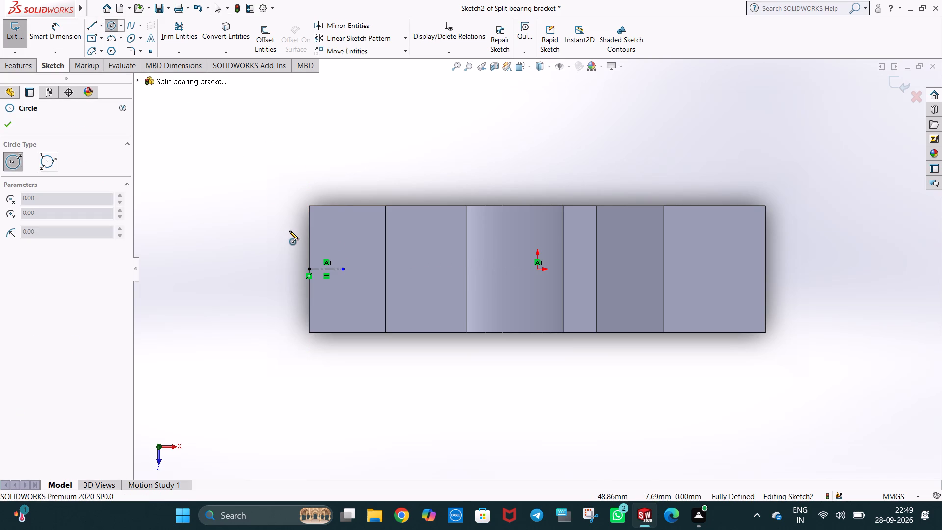
pyautogui.click(343, 269)
pyautogui.click(350, 285)
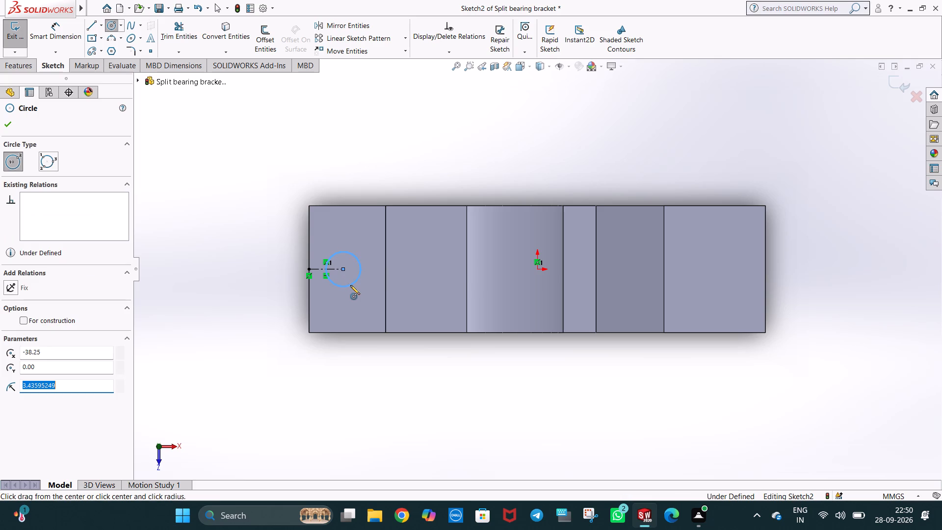
pyautogui.write('3.25')
pyautogui.press('Return')
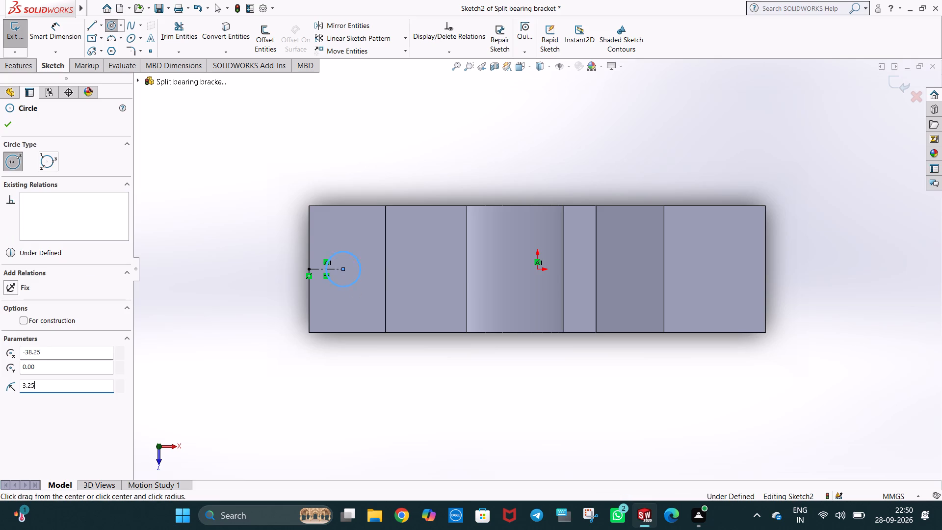
pyautogui.press('Escape')
pyautogui.press('Escape')
pyautogui.press('Escape')
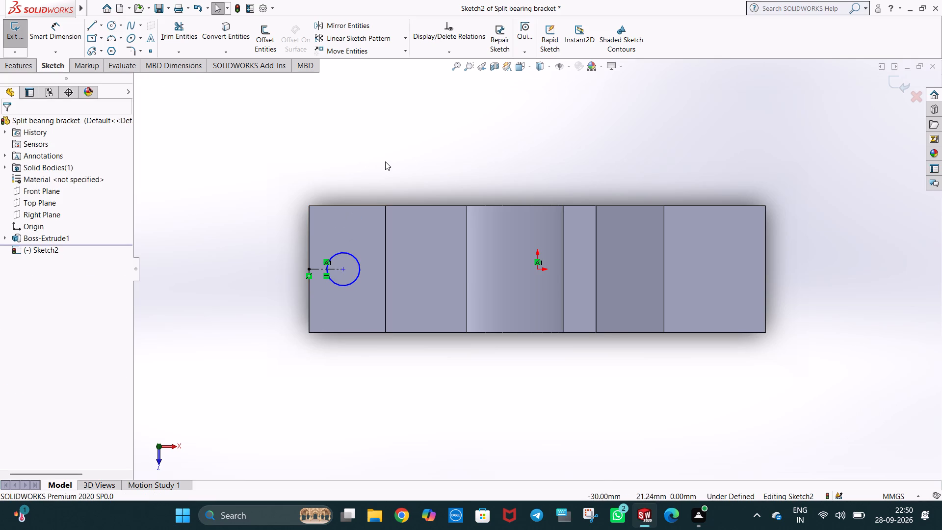
pyautogui.click(385, 161)
pyautogui.click(387, 155)
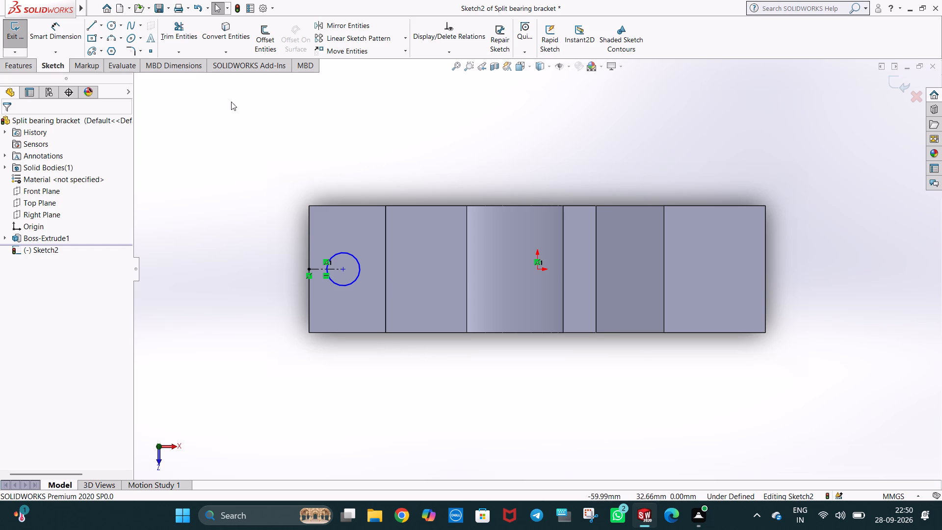
# Dimension the circle's diameter and the distance from its centre to the origin, keeping both current values.
pyautogui.click(54, 34)
pyautogui.click(359, 278)
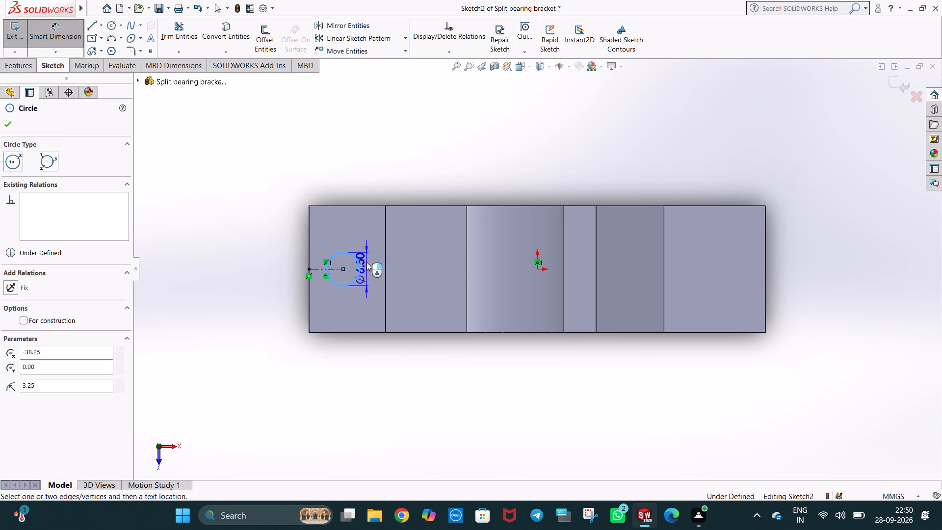
pyautogui.click(370, 238)
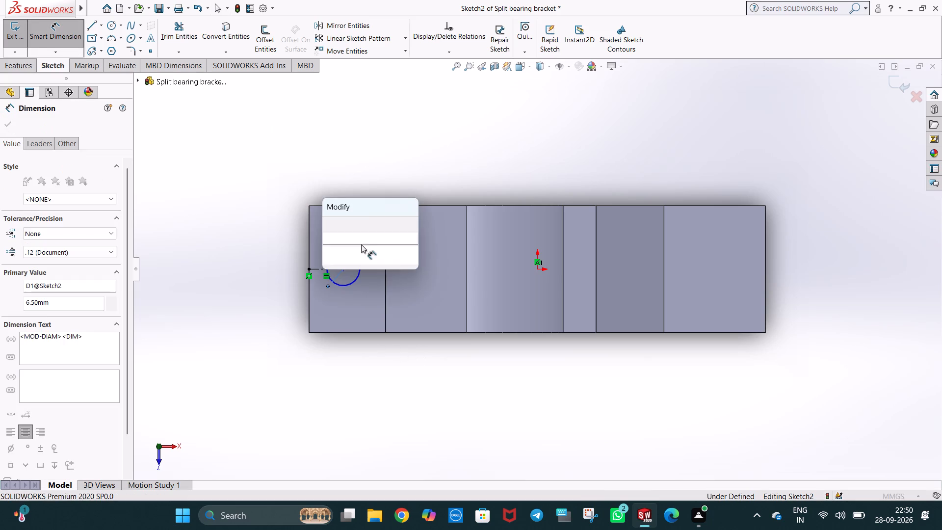
pyautogui.click(324, 224)
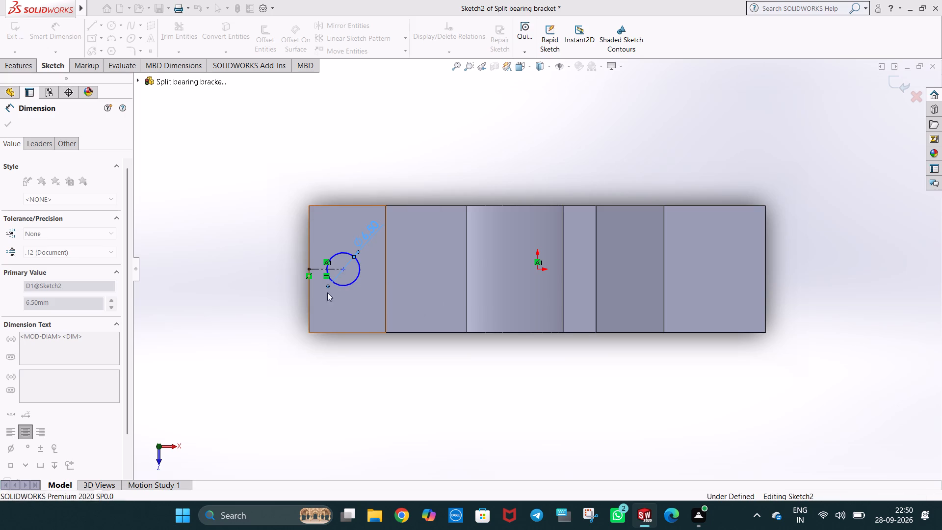
pyautogui.click(343, 268)
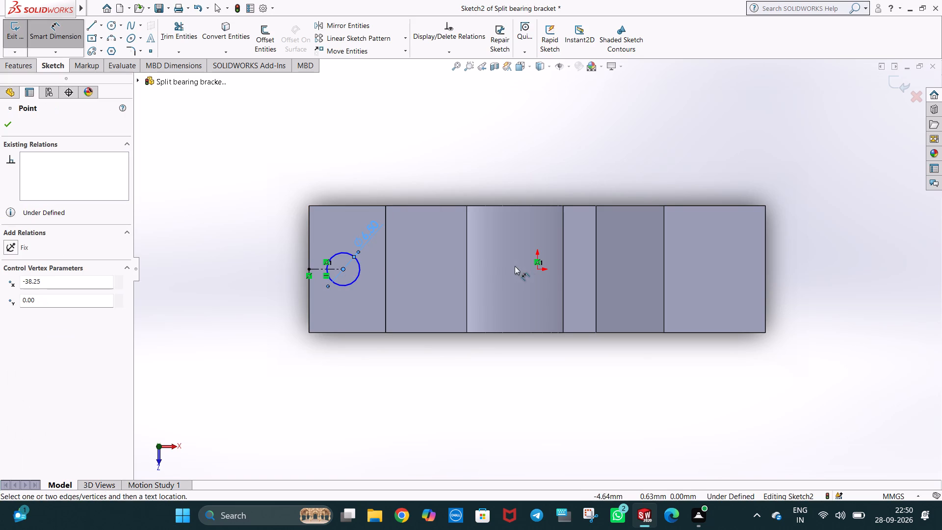
pyautogui.click(537, 270)
pyautogui.click(436, 270)
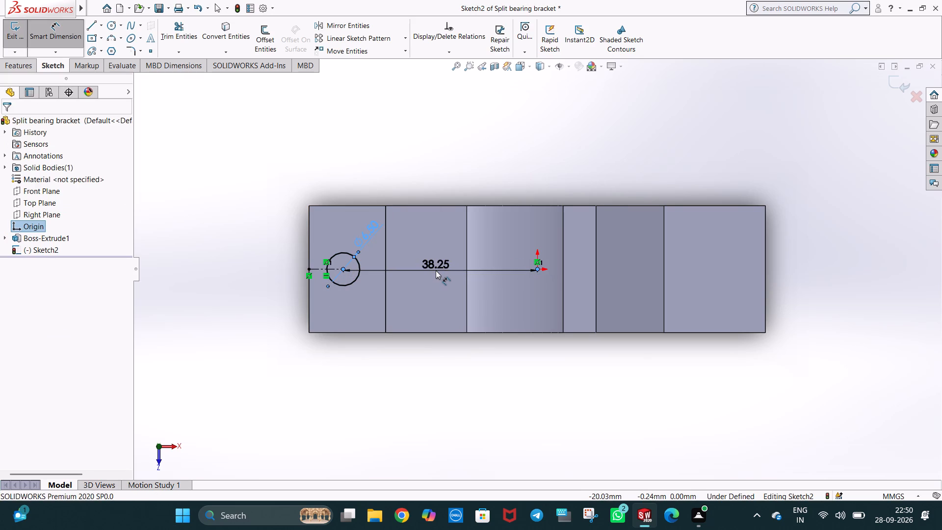
pyautogui.click(392, 257)
pyautogui.click(390, 170)
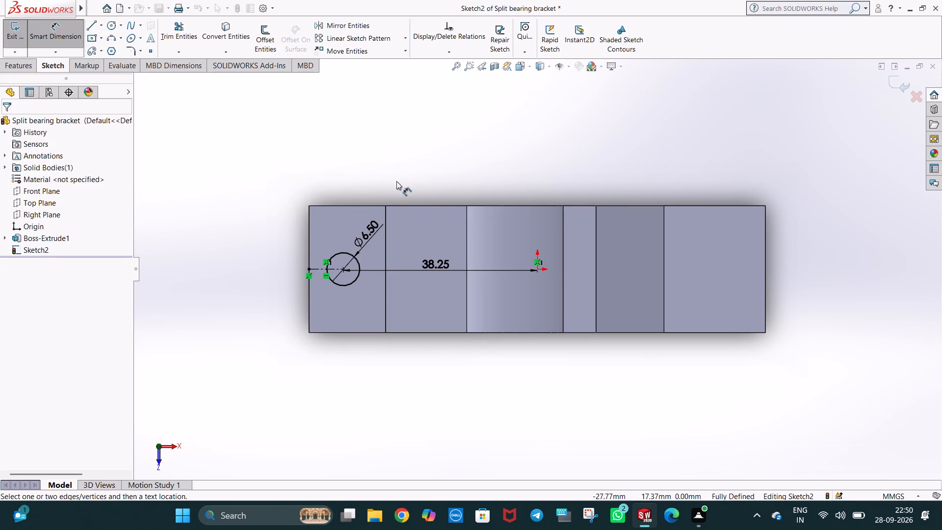
pyautogui.click(294, 90)
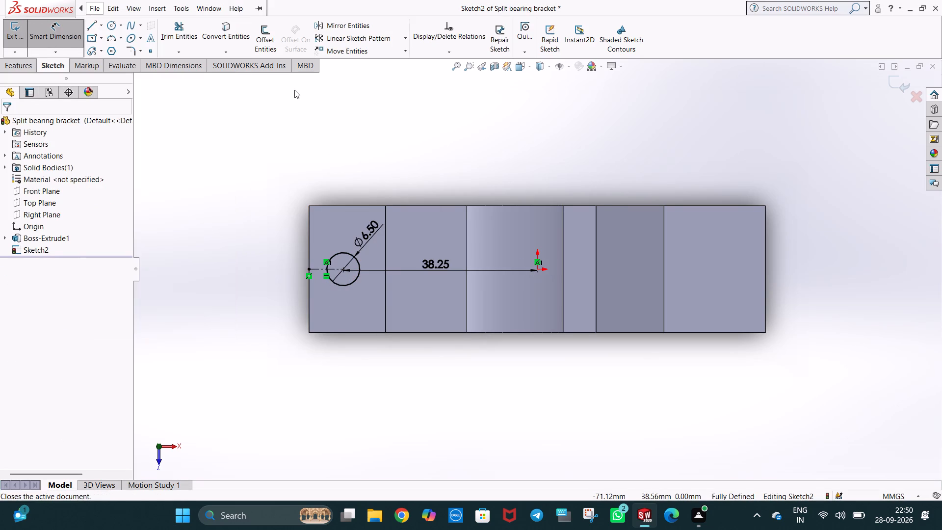
# Draw a short vertical centreline starting at the origin as the mirror axis.
pyautogui.click(100, 26)
pyautogui.click(106, 47)
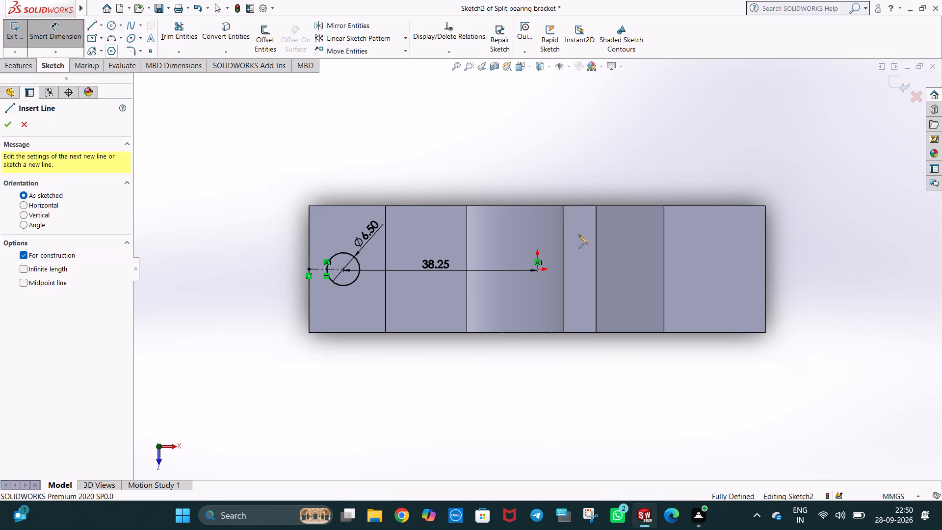
pyautogui.click(537, 269)
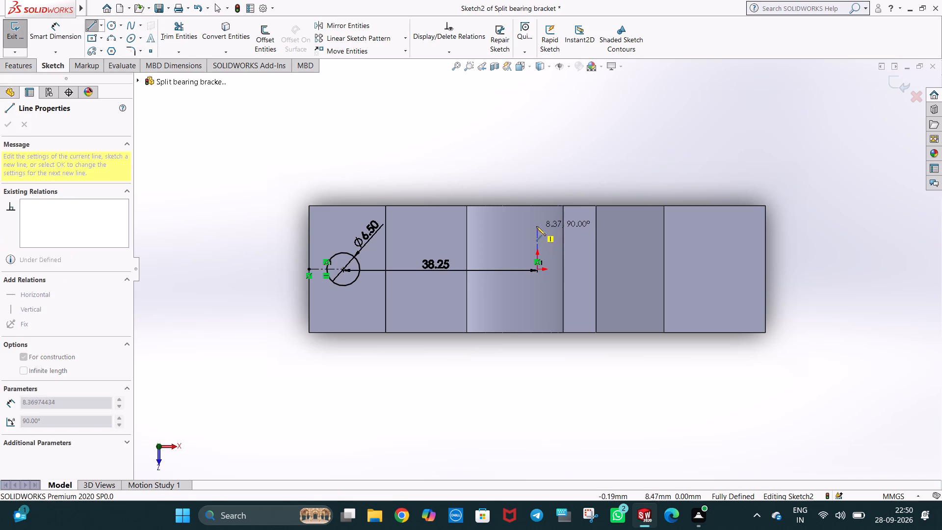
pyautogui.click(536, 224)
pyautogui.press('Escape')
pyautogui.press('Escape')
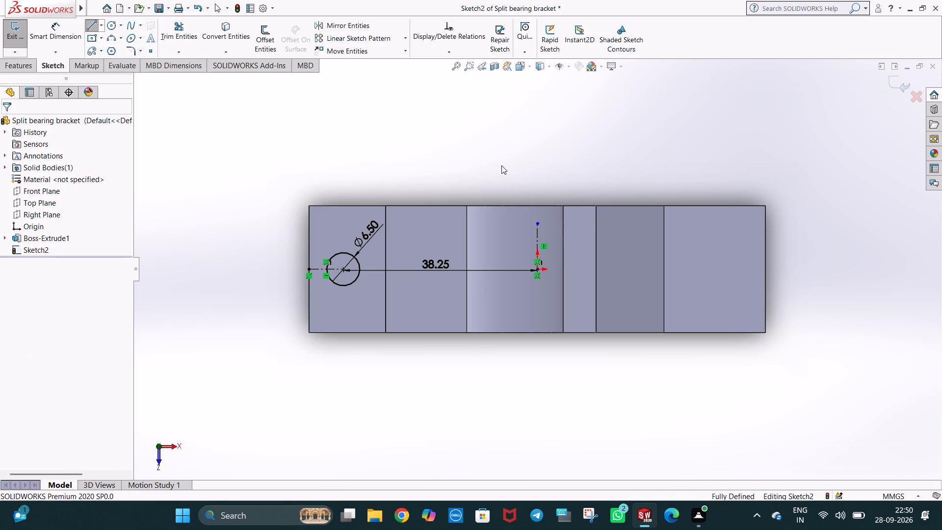
pyautogui.click(501, 165)
# Mirror the circle about the vertical centreline onto the opposite base foot.
pyautogui.click(347, 23)
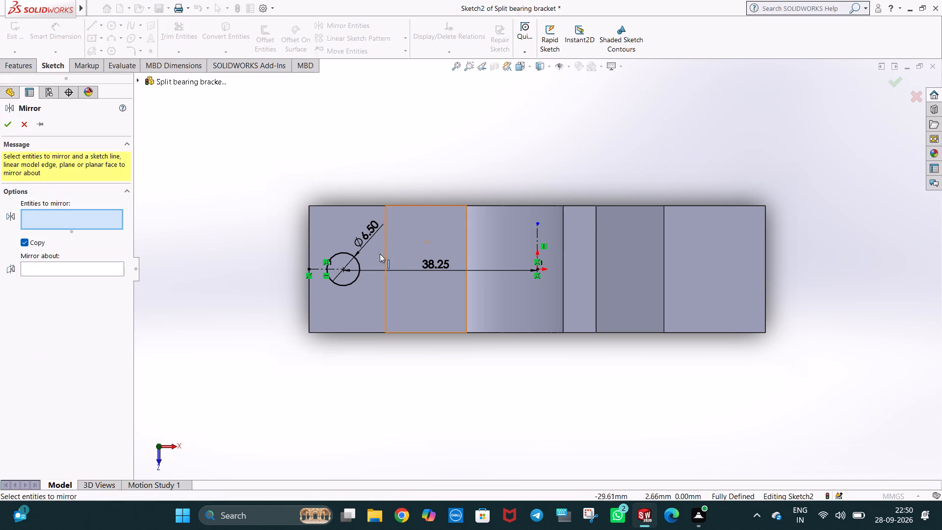
pyautogui.click(362, 264)
pyautogui.click(71, 269)
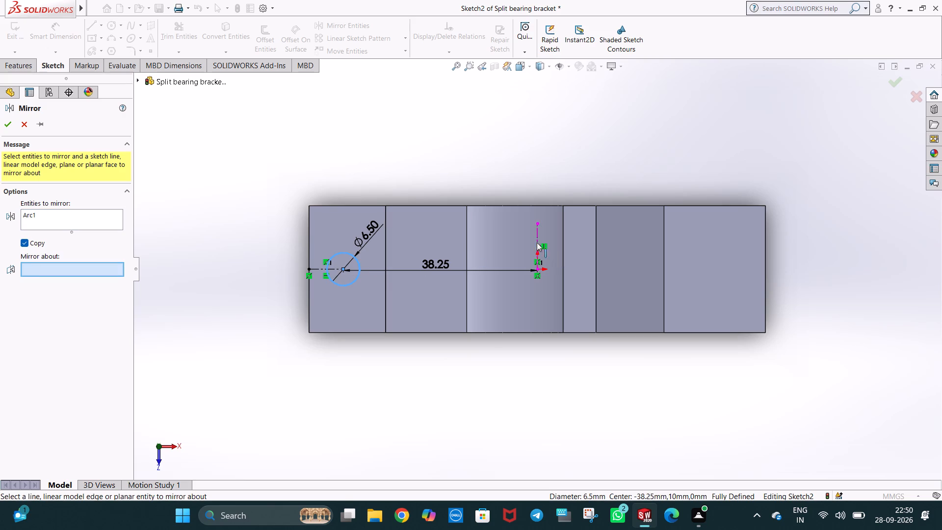
pyautogui.click(537, 236)
pyautogui.rightClick(537, 236)
pyautogui.click(521, 144)
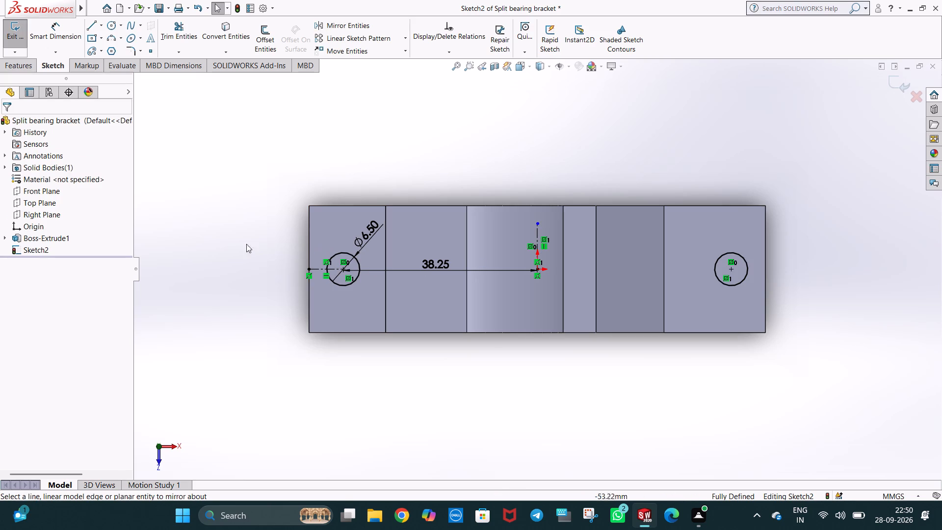
# Cut both circles through the base feet with a Blind extruded cut of 25 mm depth.
pyautogui.click(16, 64)
pyautogui.click(165, 46)
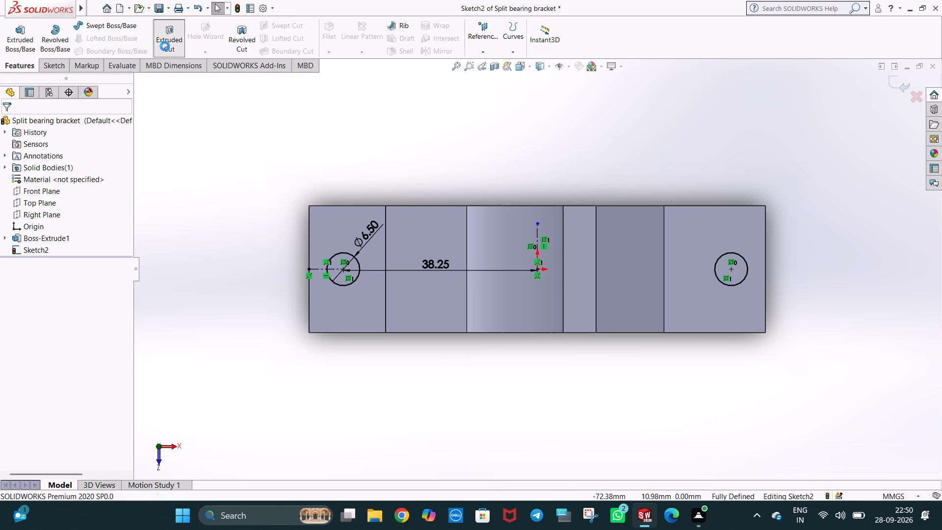
pyautogui.moveTo(528, 367); pyautogui.dragTo(520, 313, button='middle')
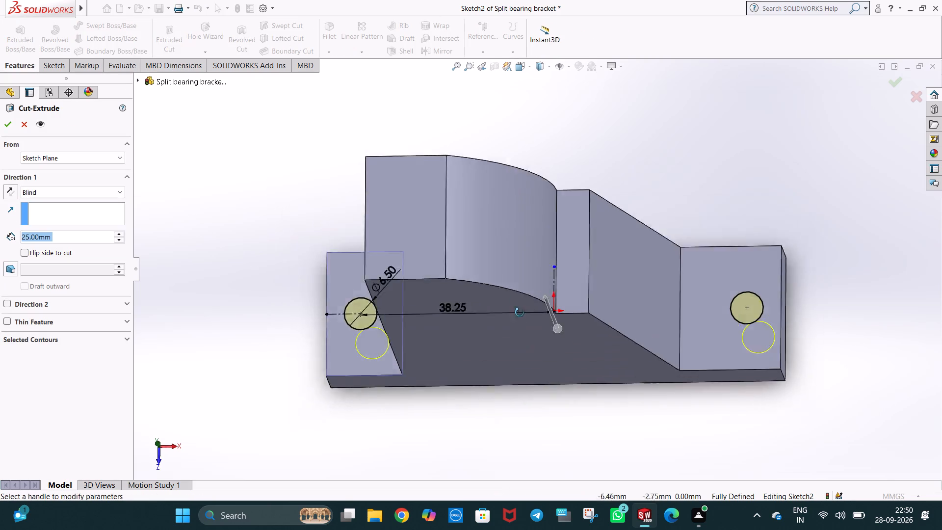
pyautogui.moveTo(520, 313); pyautogui.dragTo(508, 249, button='middle')
pyautogui.moveTo(525, 407); pyautogui.dragTo(523, 383, button='middle')
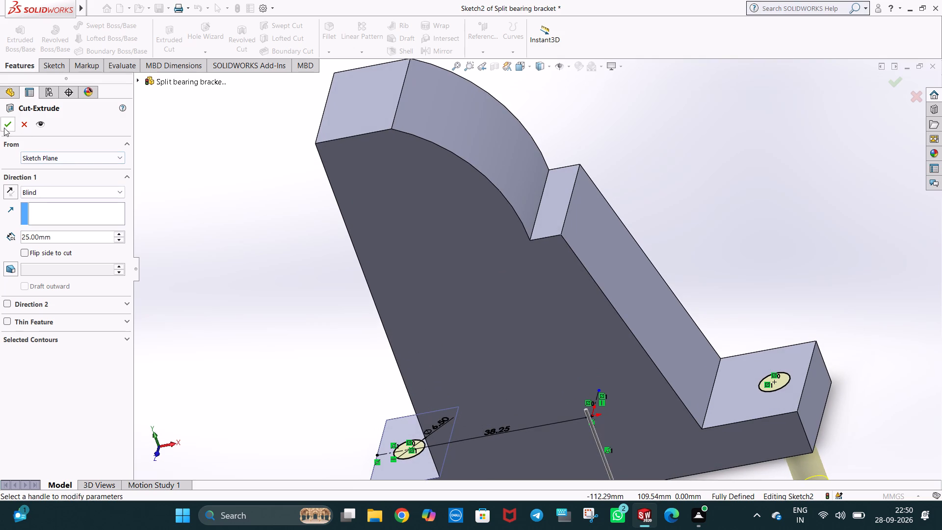
pyautogui.click(4, 127)
pyautogui.scroll(2, 257, 315)
pyautogui.scroll(2, 361, 327)
pyautogui.moveTo(394, 332); pyautogui.dragTo(425, 390, button='middle')
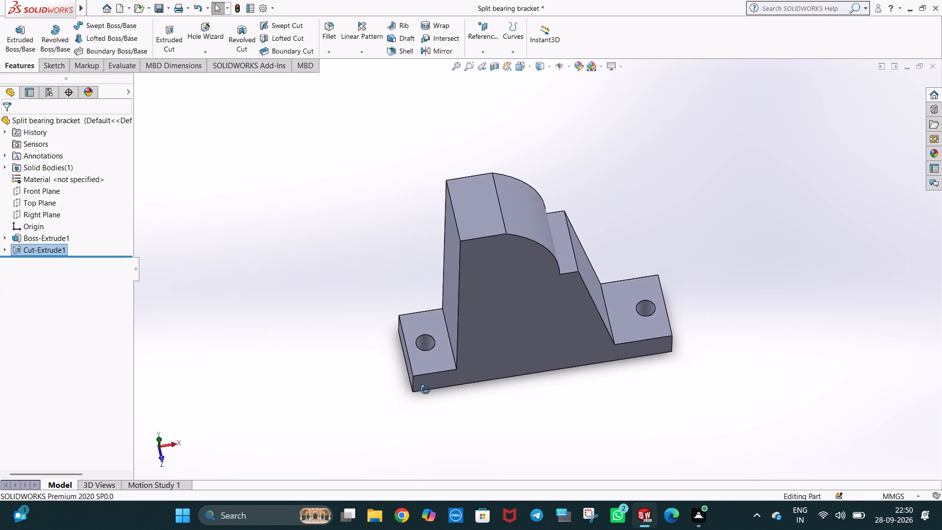
# Inspect the bracket's base-foot holes, arched top and sloped sides from several angles, including the standard Top and Right views.
pyautogui.moveTo(425, 390); pyautogui.dragTo(430, 415, button='middle')
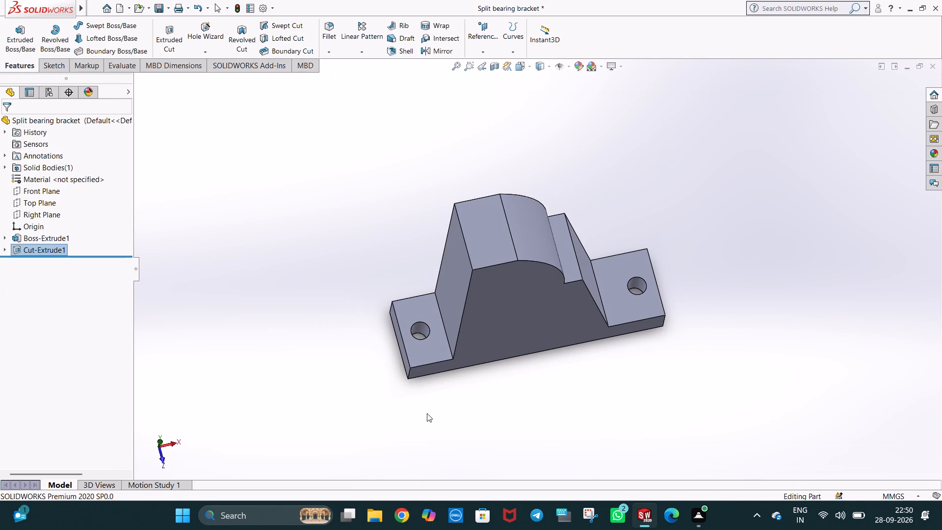
pyautogui.moveTo(454, 422); pyautogui.dragTo(442, 409, button='middle')
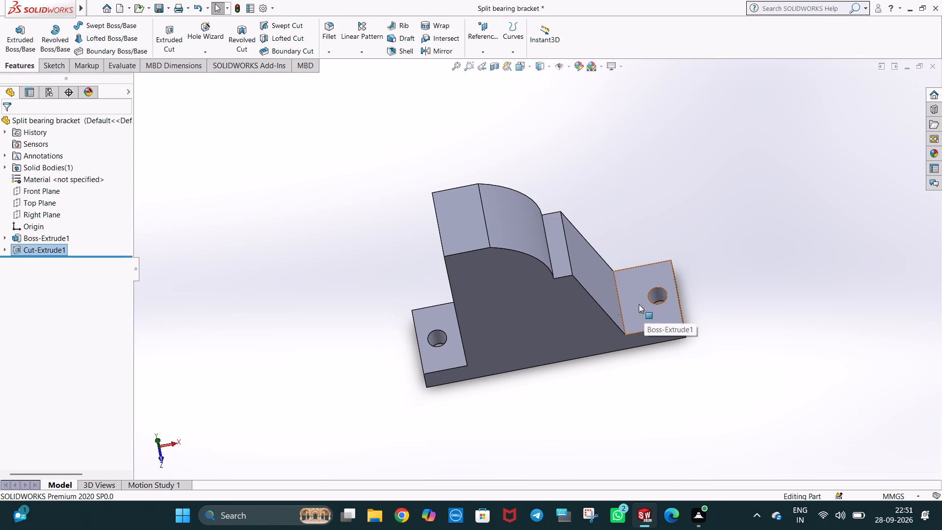
pyautogui.moveTo(601, 274); pyautogui.dragTo(588, 277, button='middle')
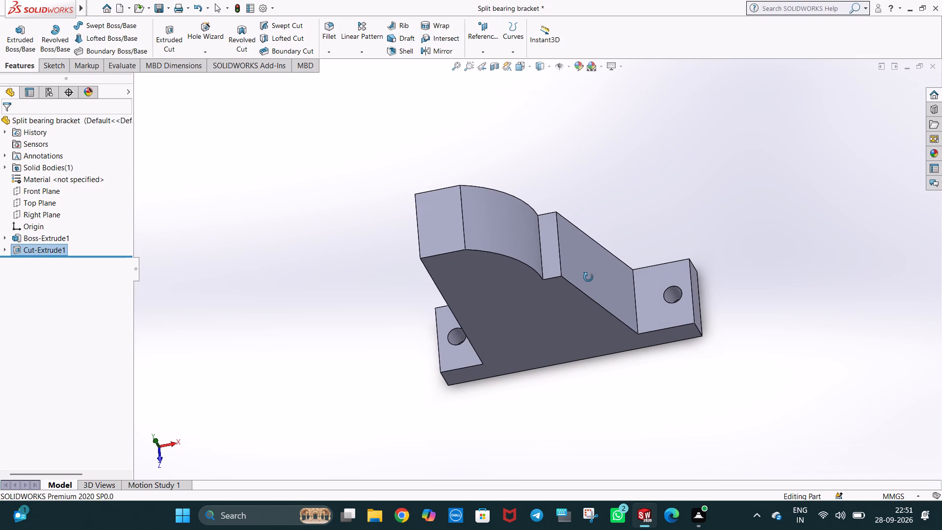
pyautogui.moveTo(588, 277); pyautogui.dragTo(586, 238, button='middle')
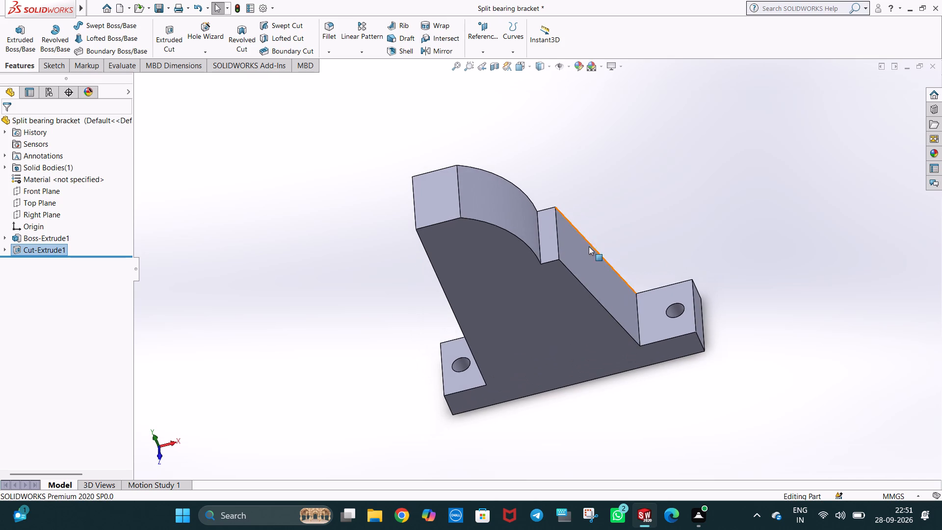
pyautogui.moveTo(602, 280); pyautogui.dragTo(596, 220, button='middle')
pyautogui.moveTo(592, 274); pyautogui.dragTo(588, 221, button='middle')
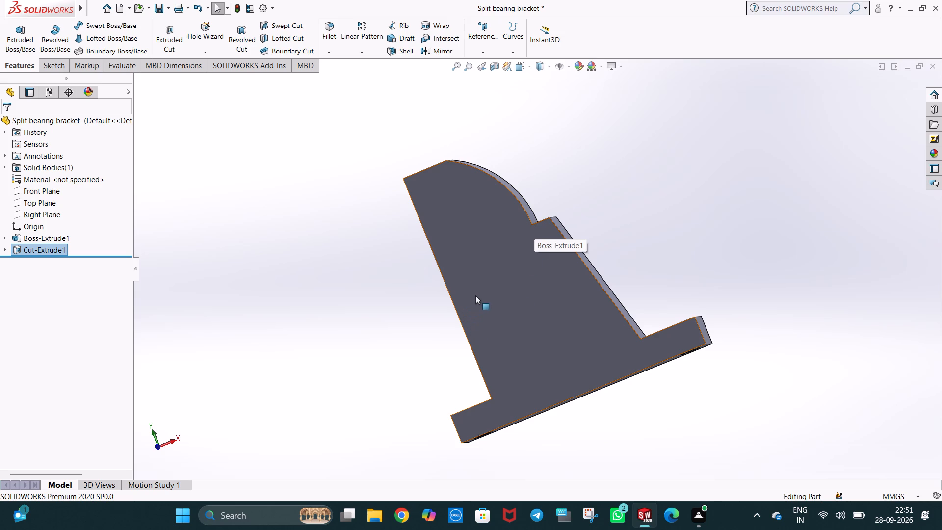
pyautogui.moveTo(475, 295); pyautogui.dragTo(490, 302, button='middle')
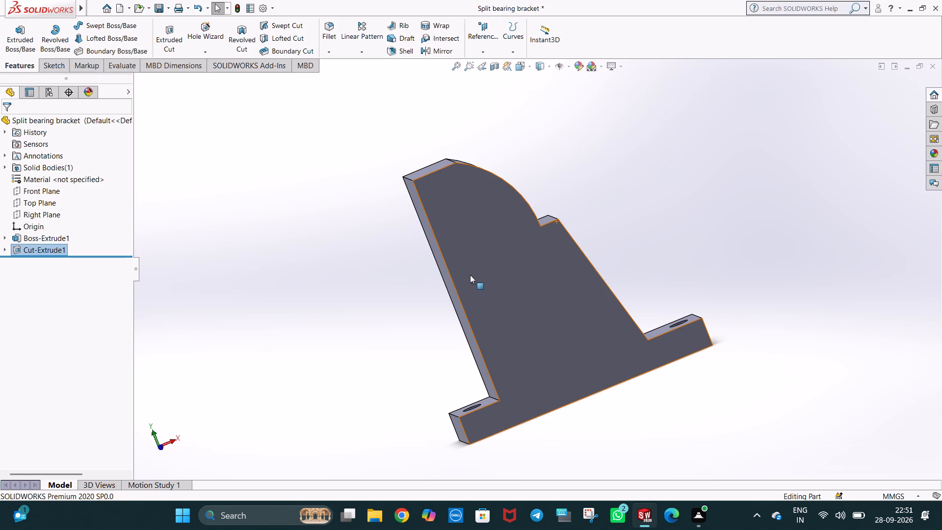
pyautogui.hotkey('ctrl', '5')
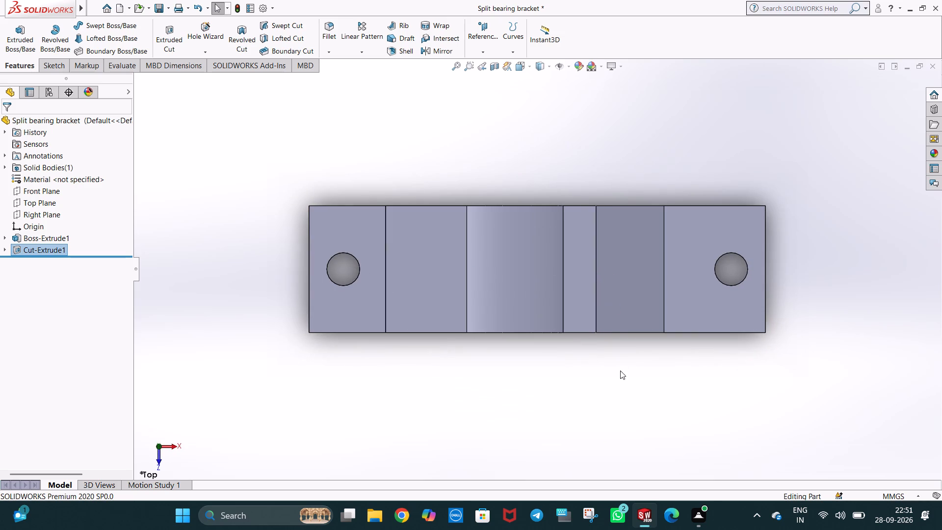
pyautogui.moveTo(620, 371); pyautogui.dragTo(618, 318, button='middle')
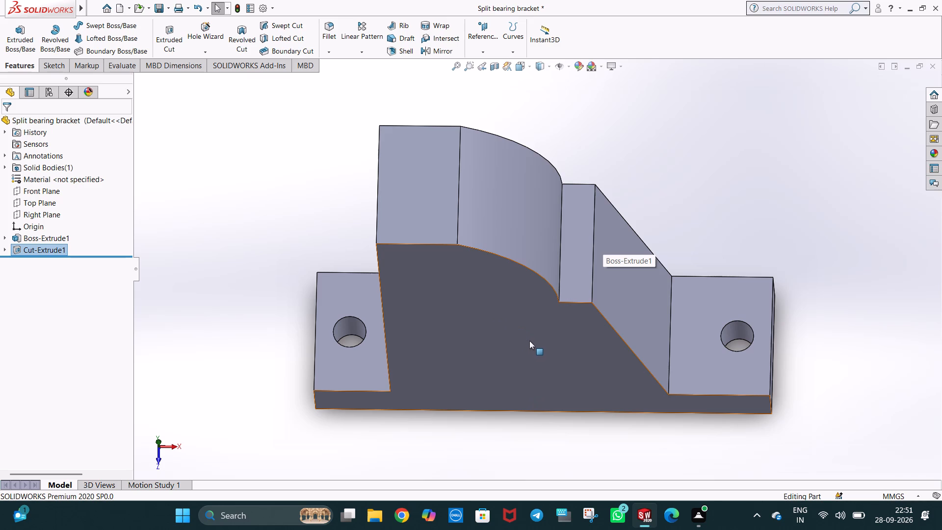
pyautogui.moveTo(577, 346); pyautogui.dragTo(505, 368, button='middle')
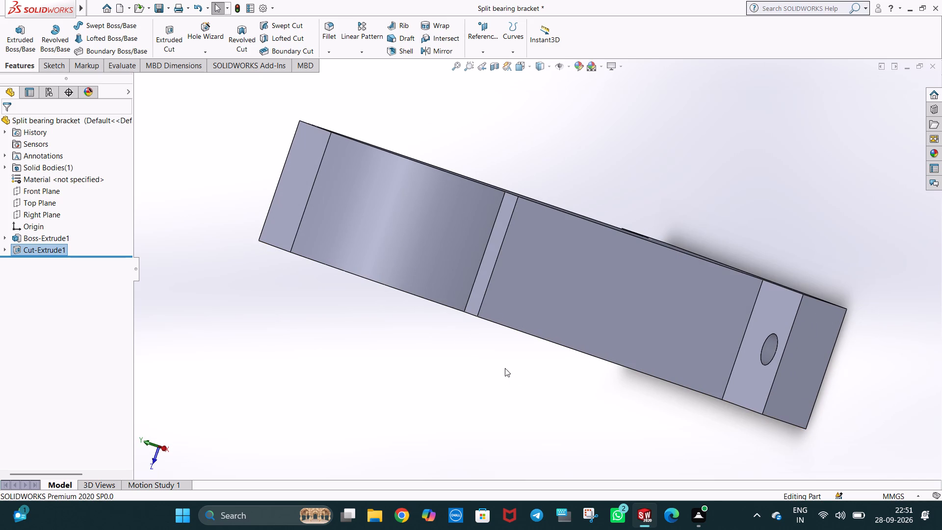
pyautogui.hotkey('ctrl', '4')
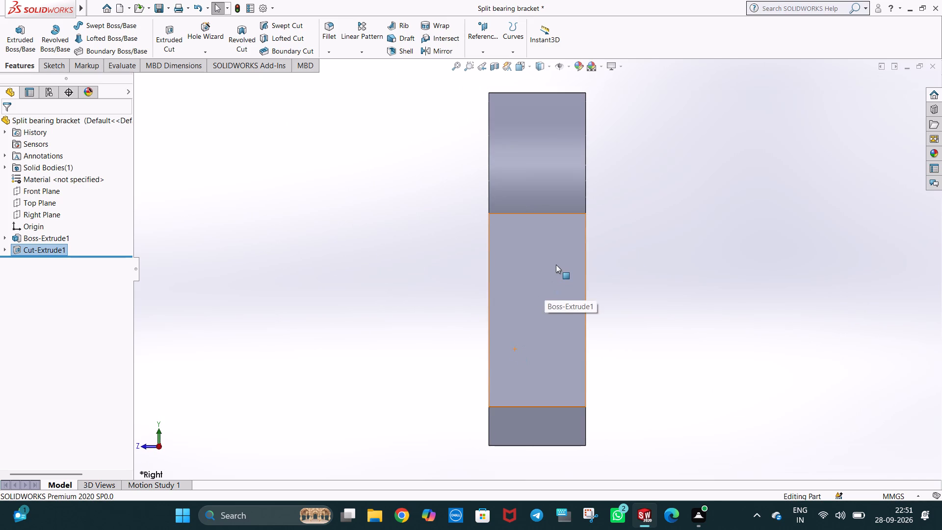
pyautogui.moveTo(540, 207); pyautogui.dragTo(543, 210, button='middle')
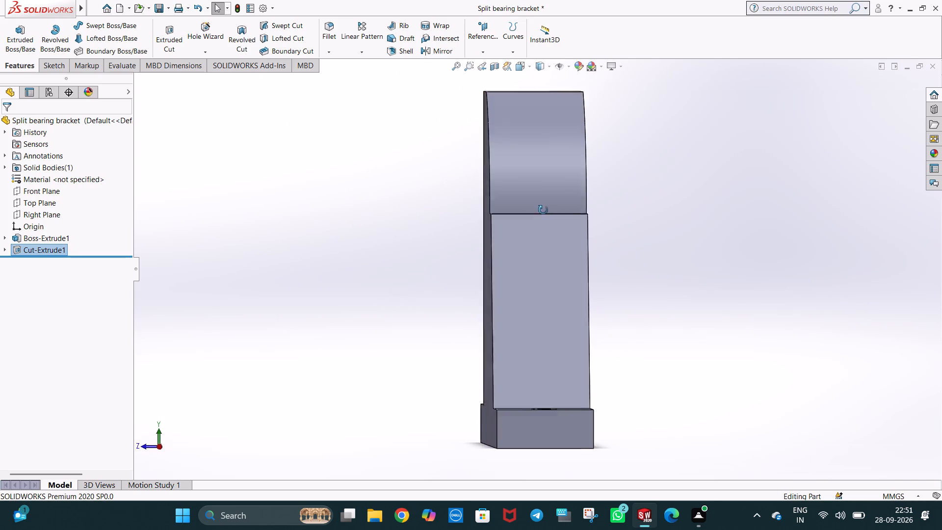
pyautogui.moveTo(543, 210); pyautogui.dragTo(547, 216, button='middle')
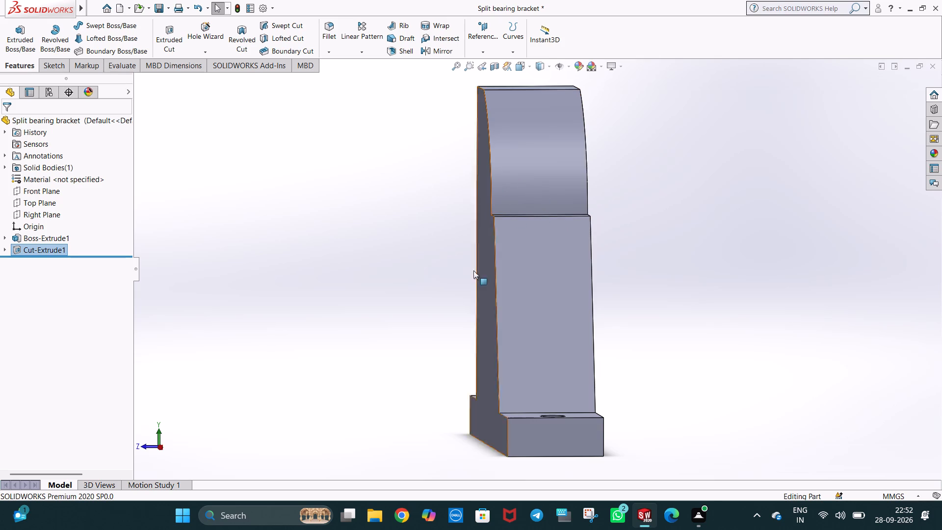
pyautogui.moveTo(475, 276); pyautogui.dragTo(583, 282, button='middle')
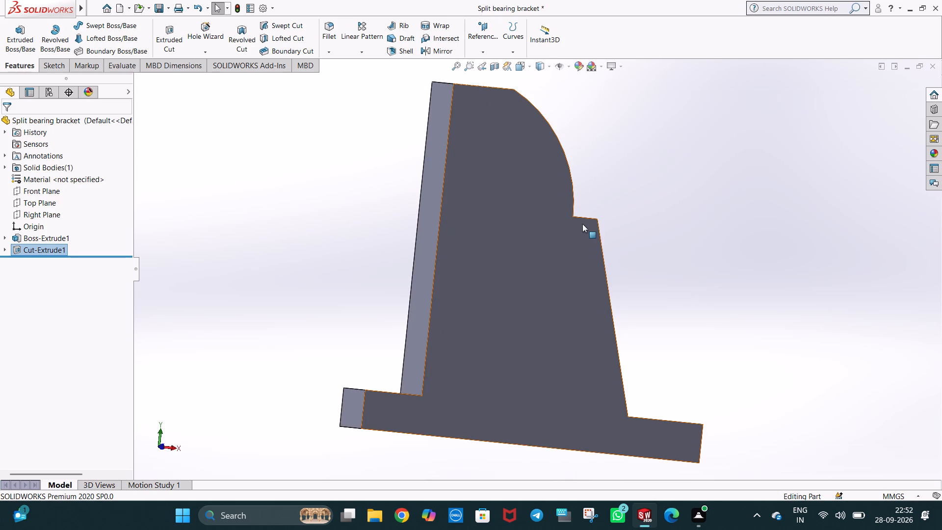
pyautogui.moveTo(536, 342); pyautogui.dragTo(455, 401)
pyautogui.click(639, 260)
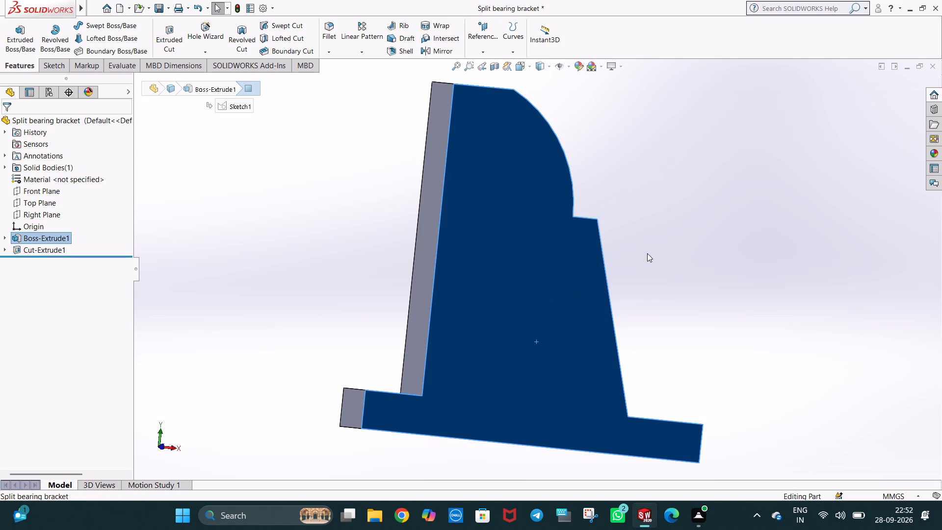
pyautogui.moveTo(627, 229); pyautogui.dragTo(541, 249, button='middle')
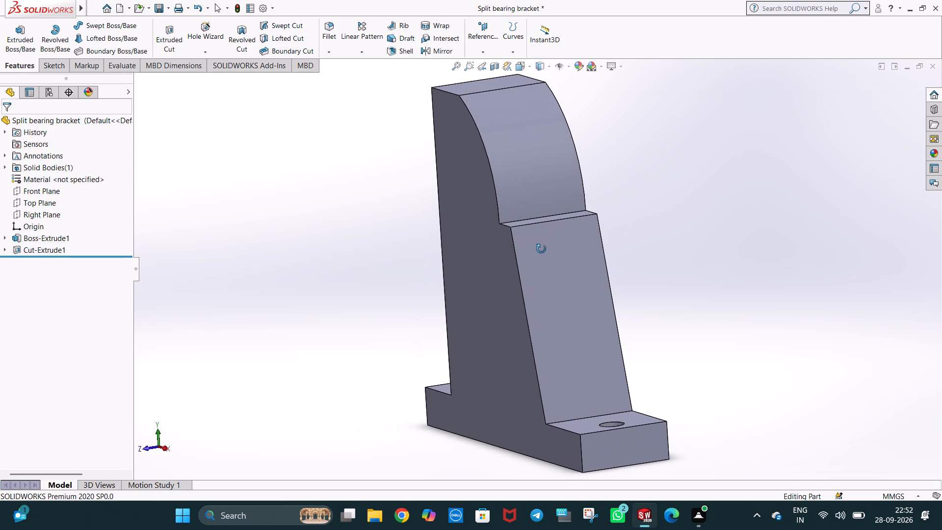
pyautogui.moveTo(541, 249); pyautogui.dragTo(531, 253, button='middle')
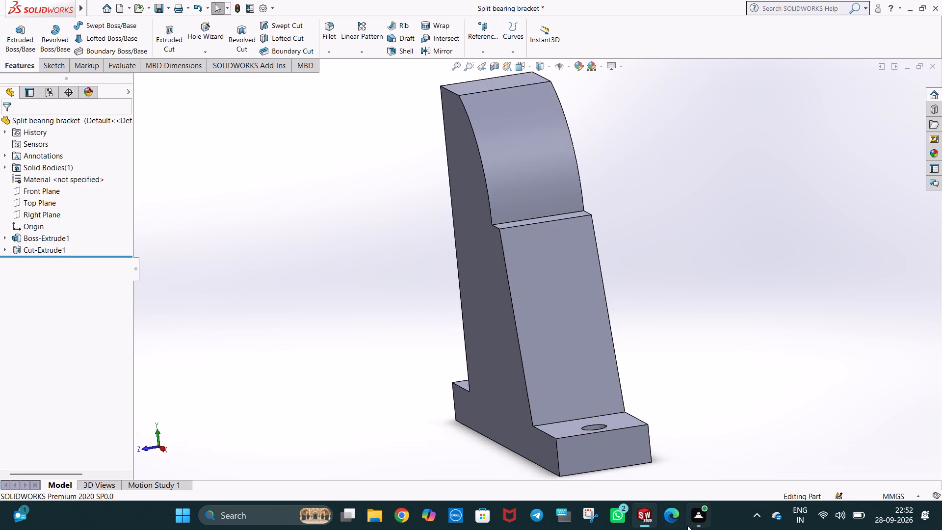
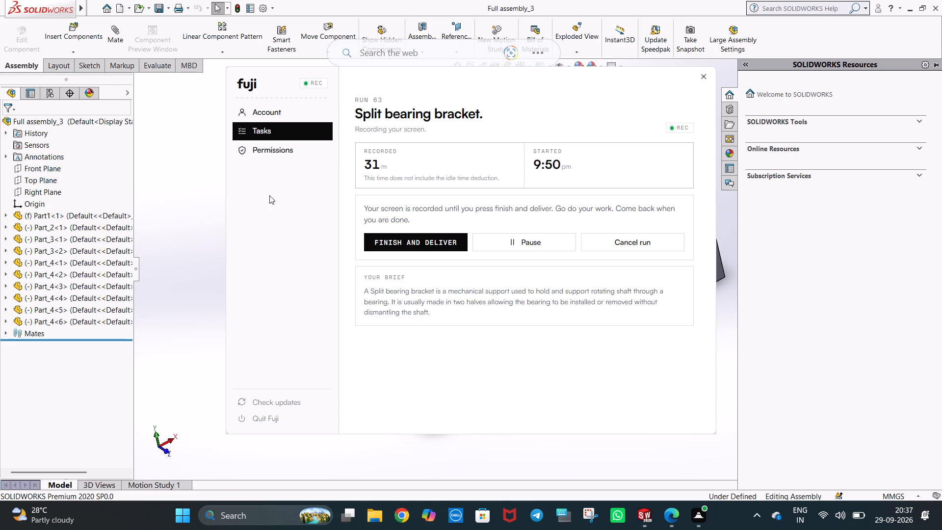
# Switch back to SOLIDWORKS to view the Full assembly_3 split bearing bracket assembly.
pyautogui.click(204, 198)
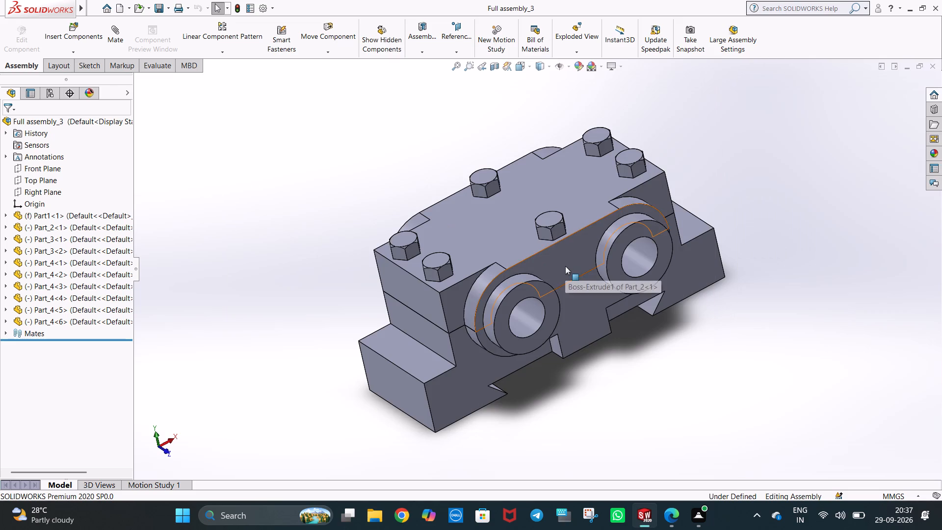
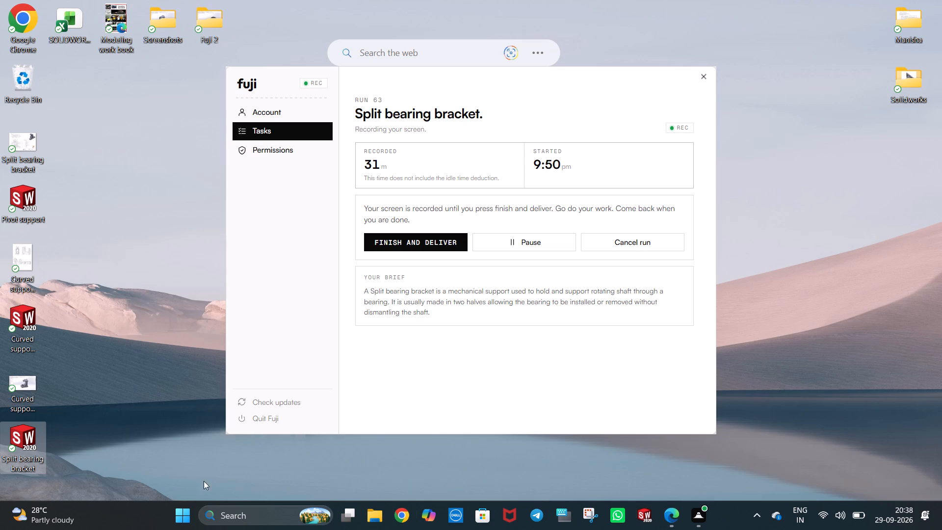
# Open the Split bearing bracket part file from the desktop in SOLIDWORKS.
pyautogui.doubleClick(29, 451)
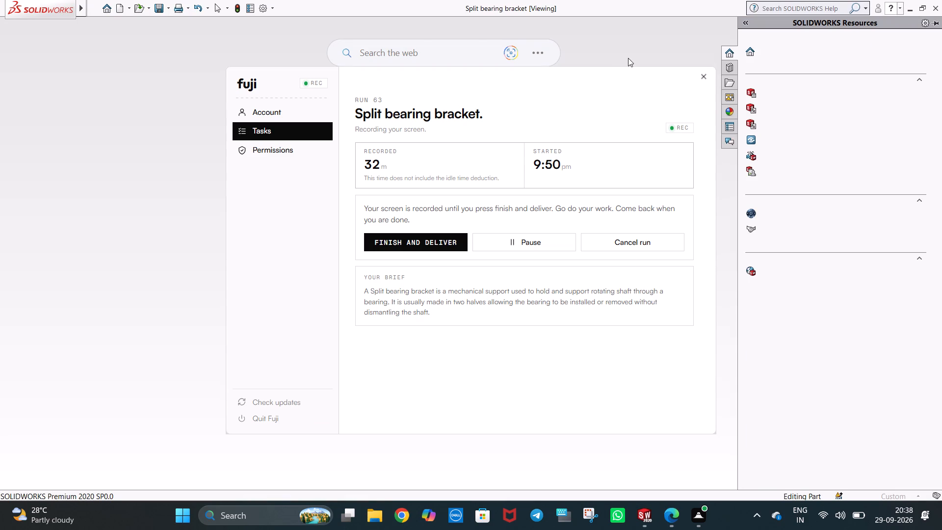
pyautogui.click(628, 57)
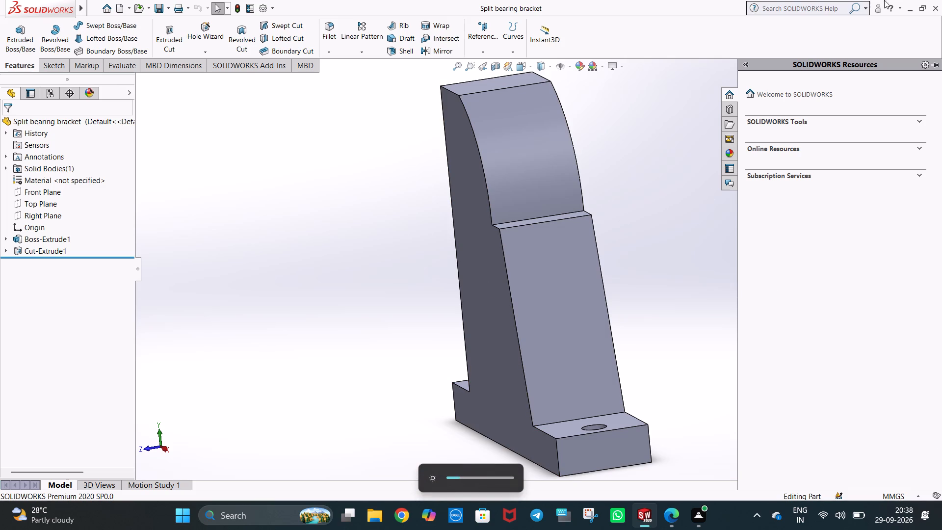
pyautogui.moveTo(709, 118); pyautogui.dragTo(701, 131)
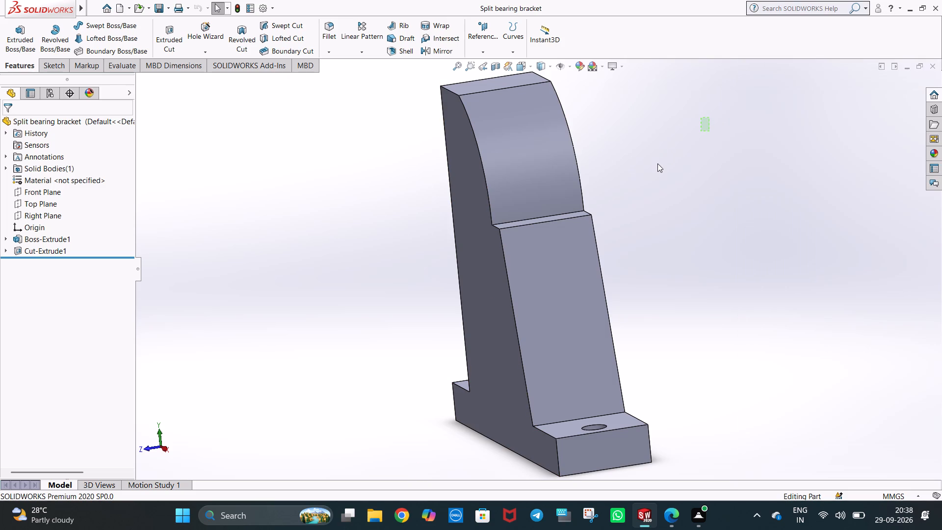
# Examine the bracket's stepped profile, curved face and sloped face from the front, left and right views.
pyautogui.hotkey('ctrl', '1')
pyautogui.moveTo(611, 242); pyautogui.dragTo(573, 262, button='middle')
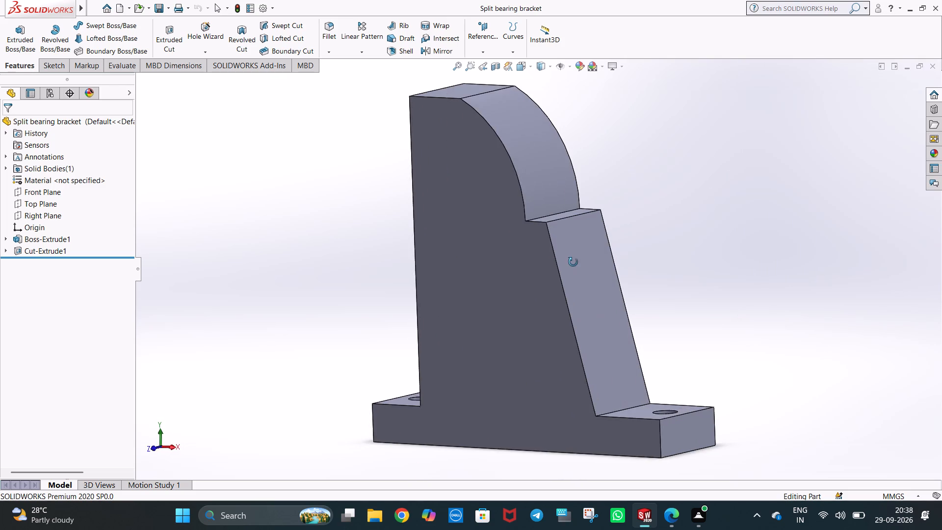
pyautogui.moveTo(573, 262); pyautogui.dragTo(607, 261, button='middle')
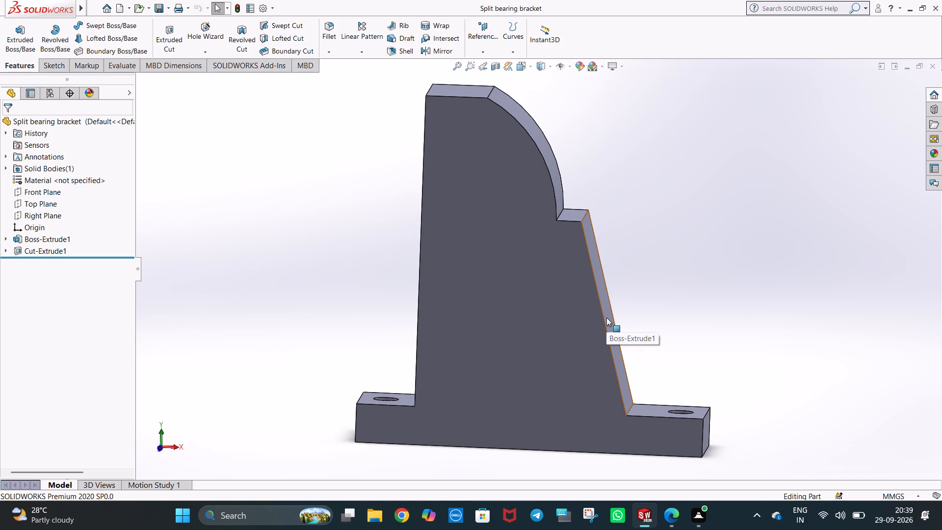
pyautogui.click(833, 262)
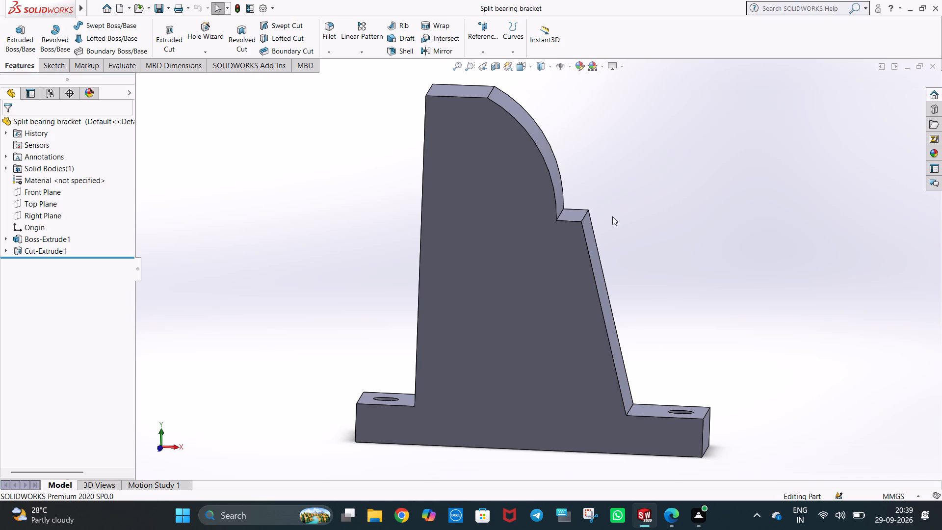
pyautogui.moveTo(612, 216); pyautogui.dragTo(563, 223, button='middle')
pyautogui.rightClick(545, 172)
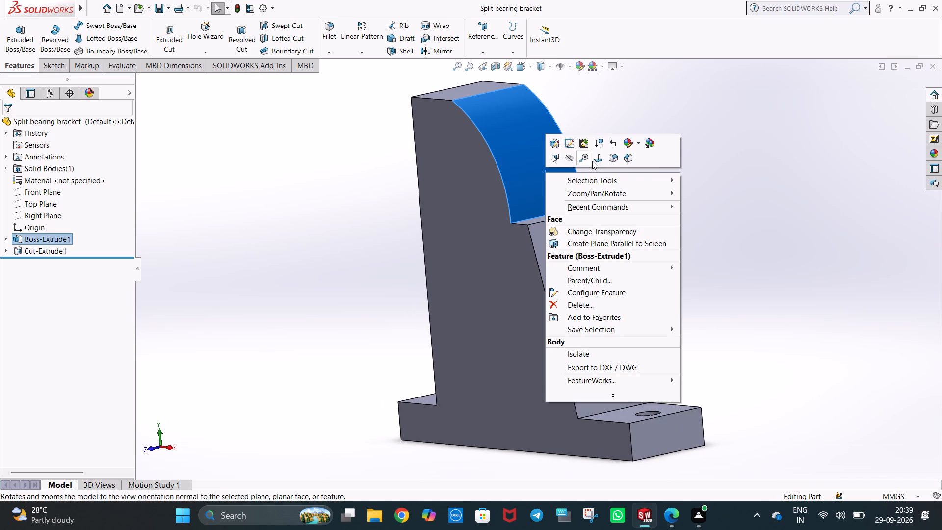
pyautogui.click(702, 203)
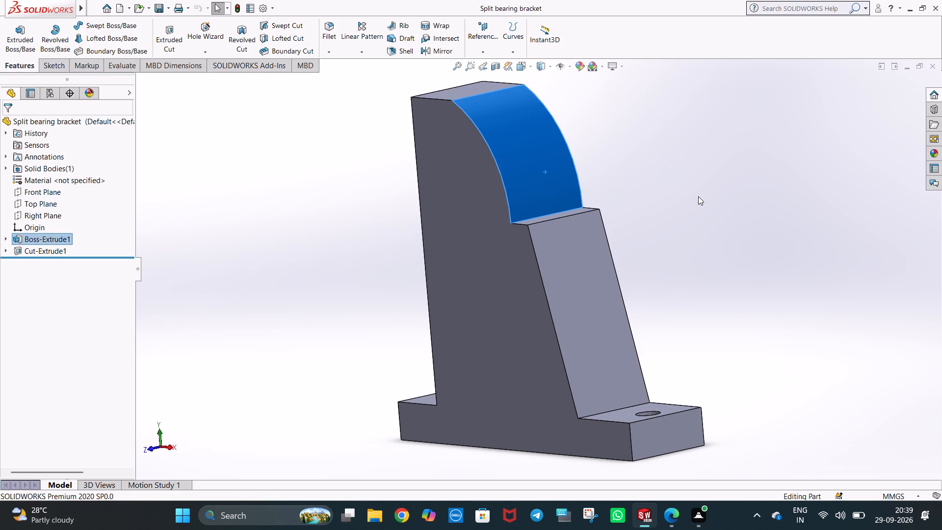
pyautogui.hotkey('ctrl', '3')
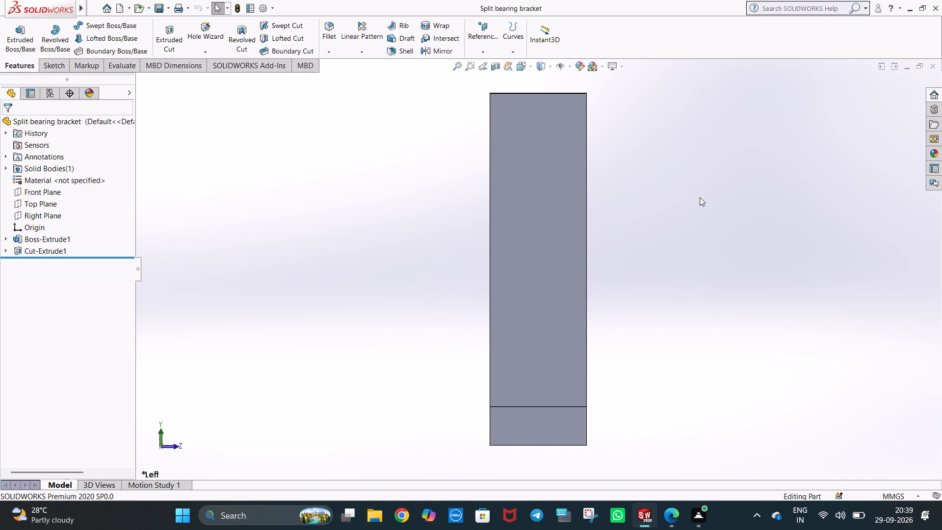
pyautogui.hotkey('ctrl', '4')
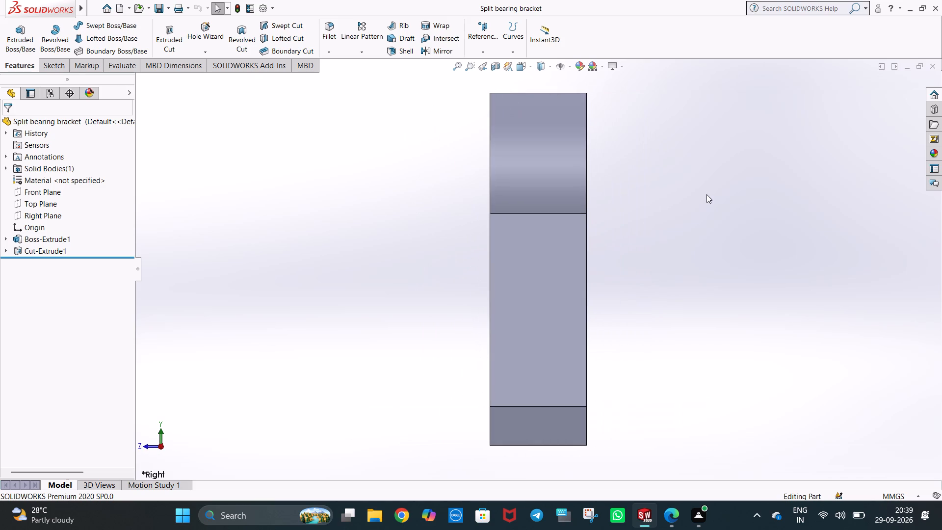
pyautogui.middleClick(688, 280)
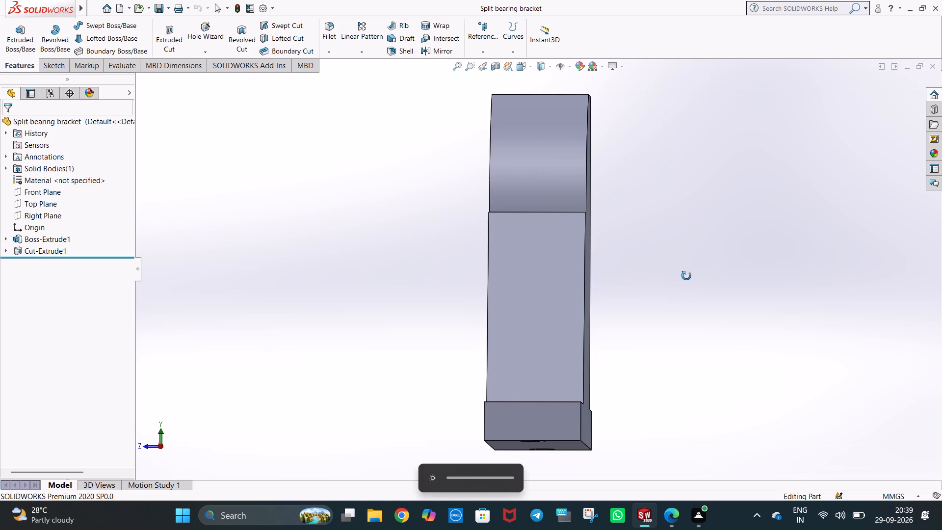
pyautogui.moveTo(672, 276); pyautogui.dragTo(700, 290, button='middle')
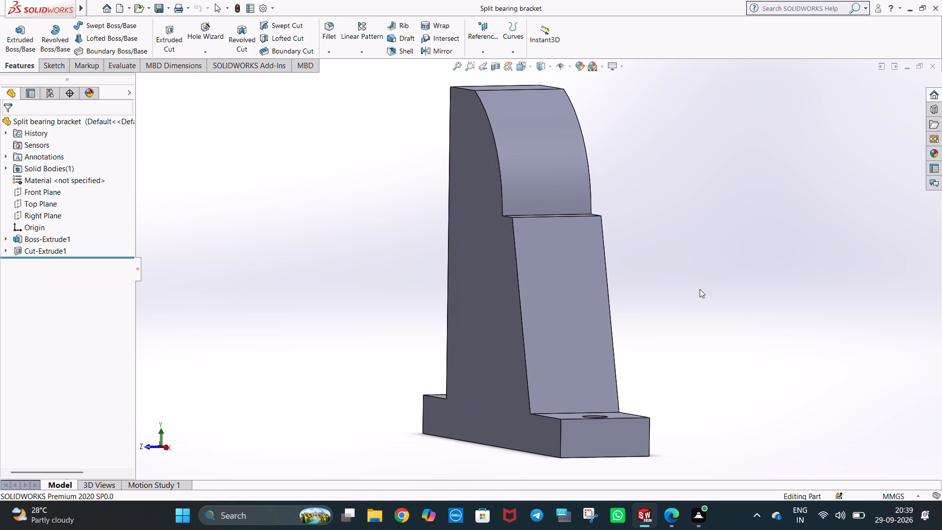
pyautogui.hotkey('ctrl', '1')
pyautogui.click(728, 291)
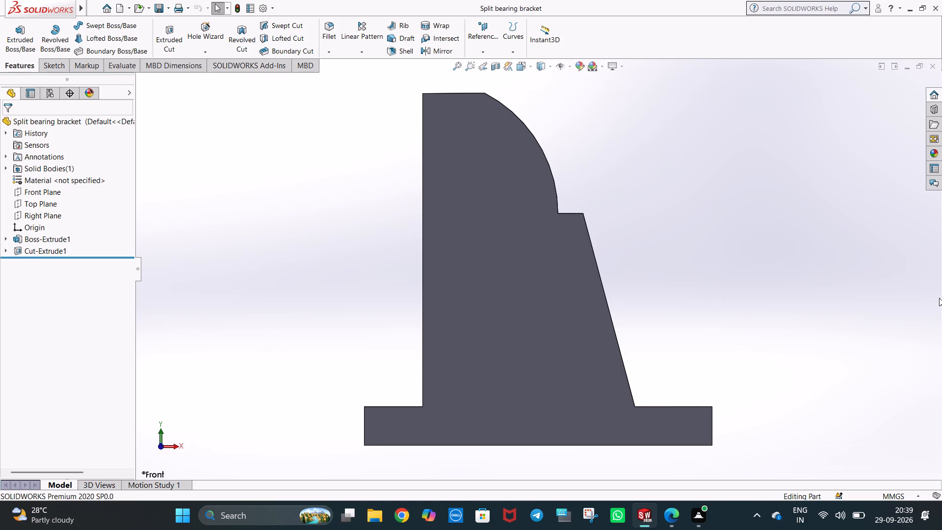
# Examine the bracket's upper faces and the two base holes from above and at oblique angles.
pyautogui.scroll(2, 843, 346)
pyautogui.moveTo(668, 304); pyautogui.dragTo(668, 305, button='middle')
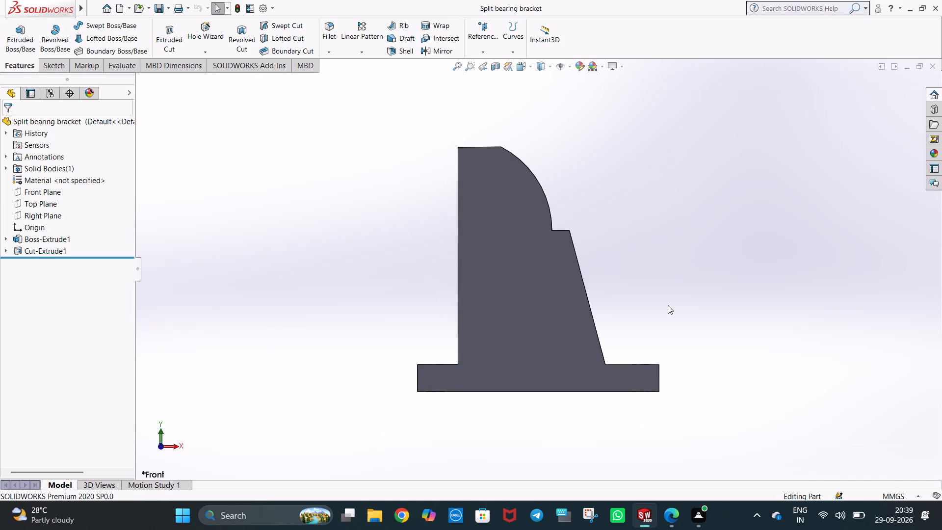
pyautogui.moveTo(668, 305); pyautogui.dragTo(652, 428, button='middle')
pyautogui.moveTo(579, 332); pyautogui.dragTo(598, 393, button='middle')
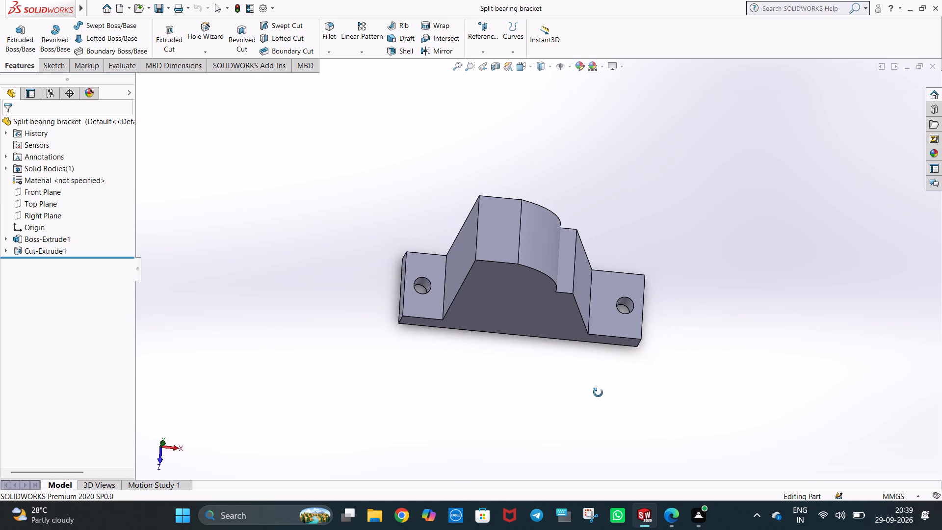
pyautogui.moveTo(598, 393); pyautogui.dragTo(599, 393, button='middle')
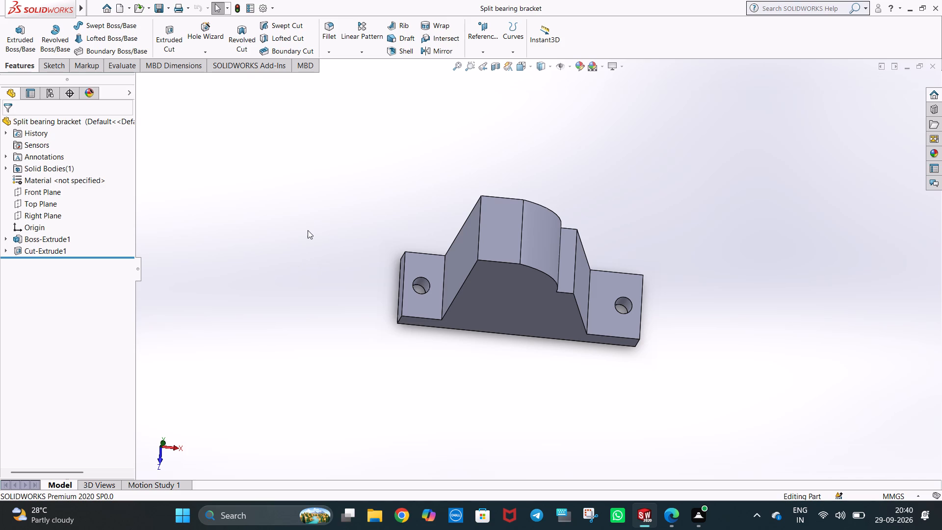
pyautogui.moveTo(483, 277); pyautogui.dragTo(499, 286, button='middle')
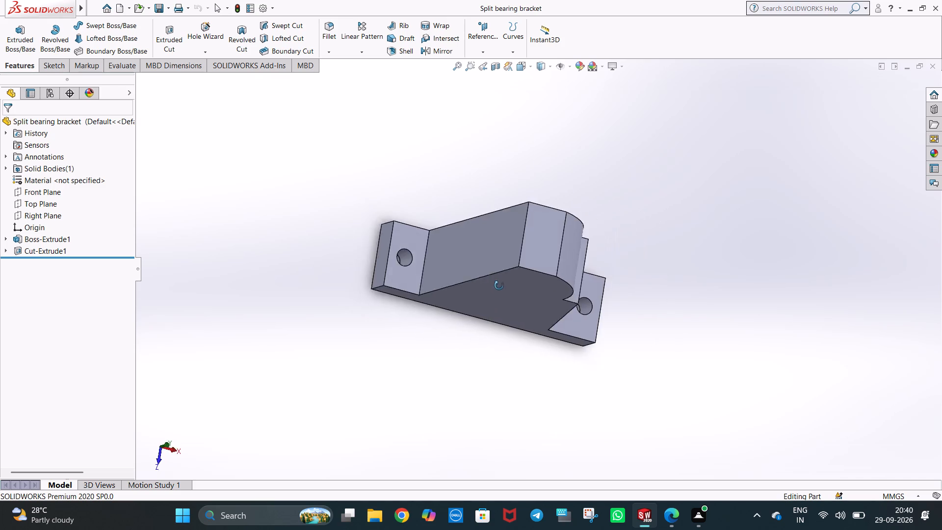
pyautogui.moveTo(499, 286); pyautogui.dragTo(511, 196, button='middle')
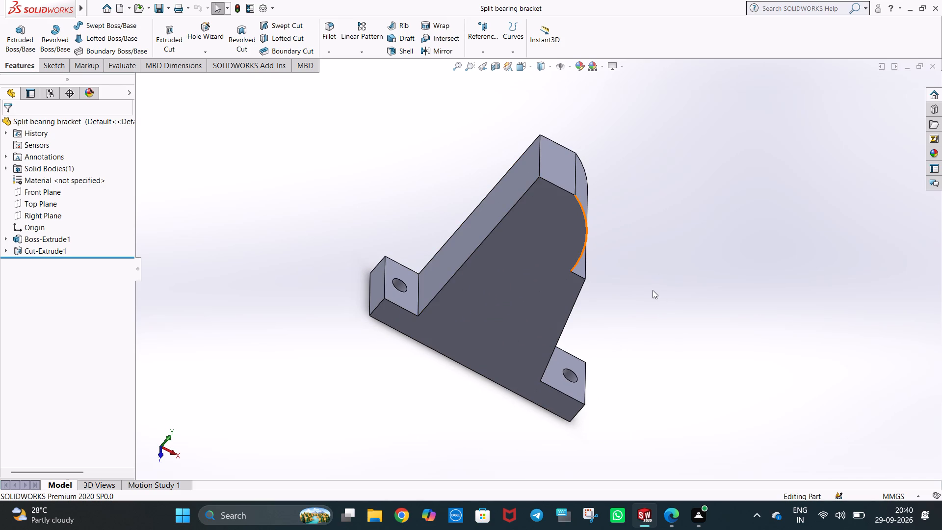
pyautogui.moveTo(562, 241); pyautogui.dragTo(533, 284, button='middle')
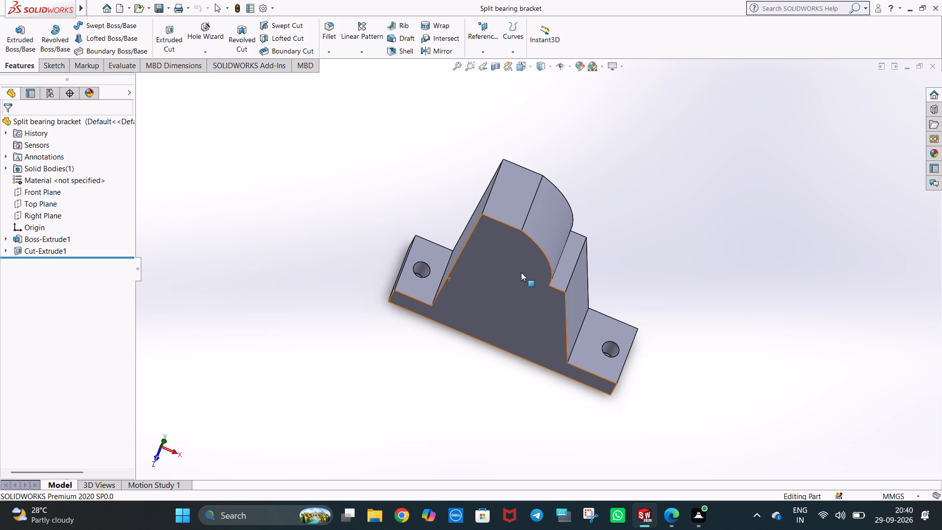
pyautogui.hotkey('ctrl', '5')
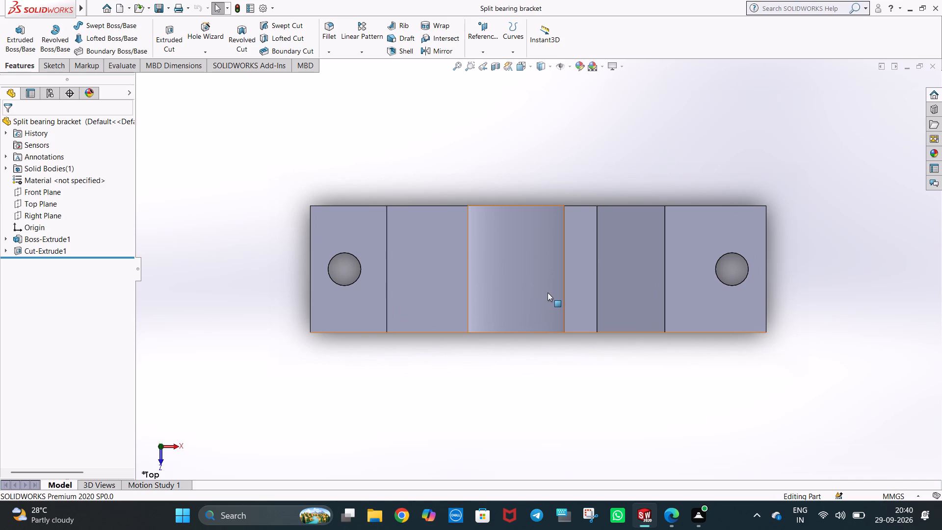
pyautogui.moveTo(594, 292); pyautogui.dragTo(598, 234, button='middle')
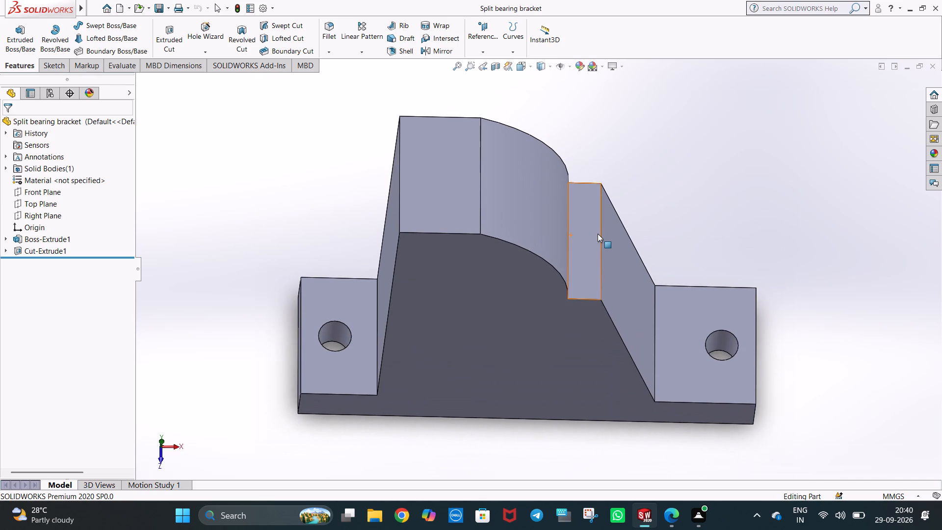
pyautogui.moveTo(802, 187); pyautogui.dragTo(786, 252, button='middle')
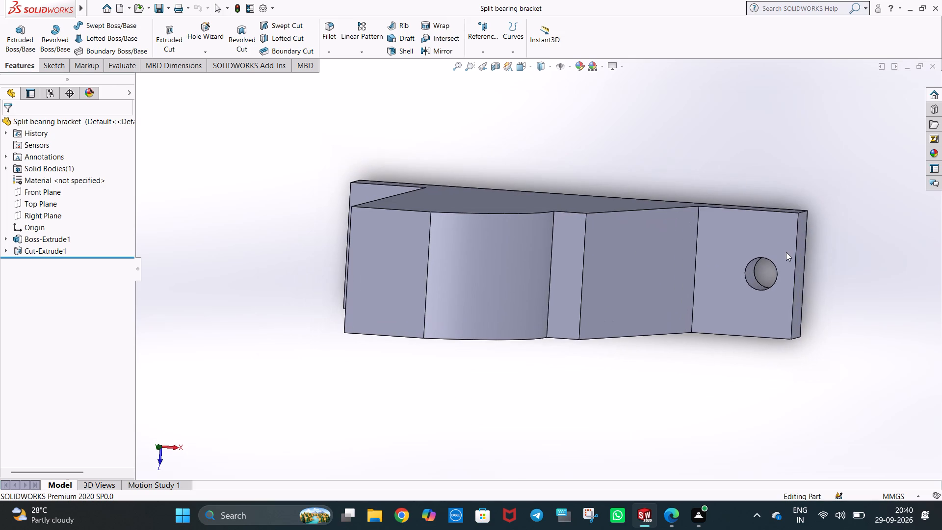
# Start a sketch on the Top Plane and draw a center rectangle about 61 by 18.5 mm centred on the origin.
pyautogui.hotkey('ctrl', '5')
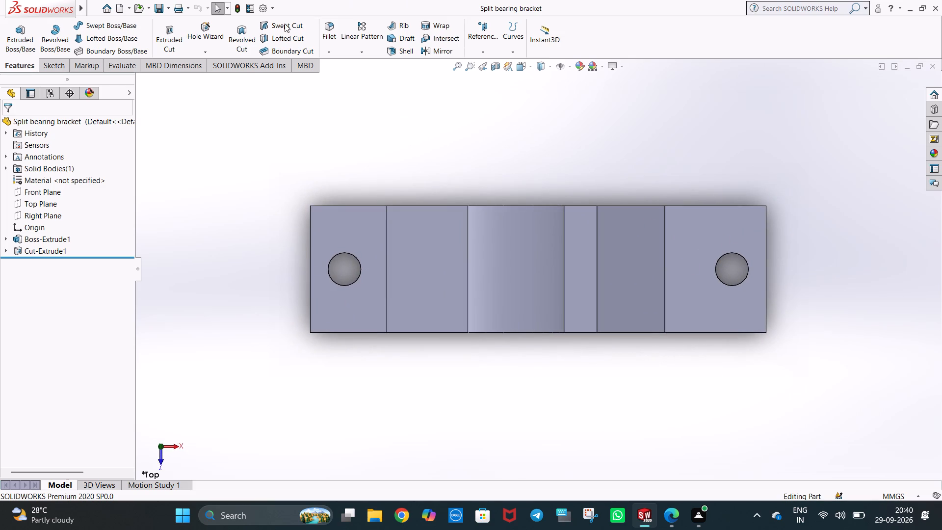
pyautogui.click(347, 156)
pyautogui.click(35, 203)
pyautogui.click(42, 186)
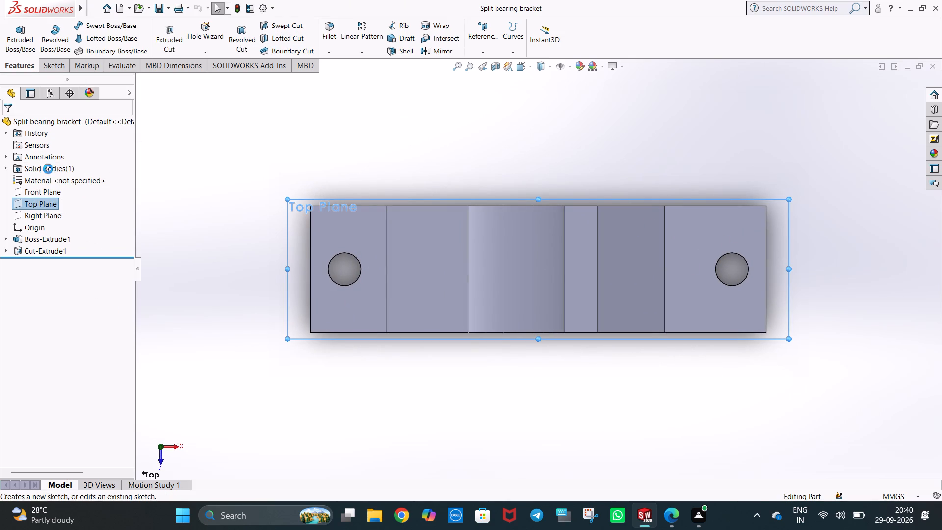
pyautogui.click(85, 25)
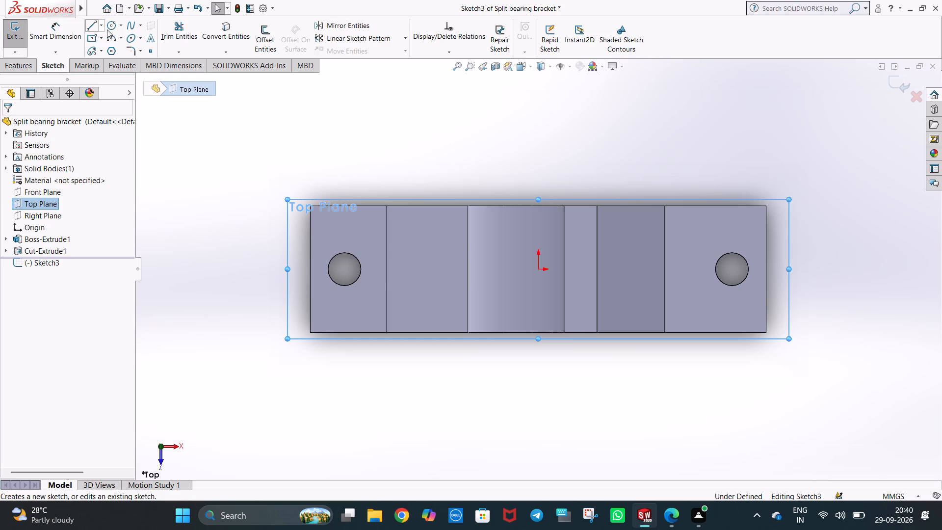
pyautogui.click(88, 25)
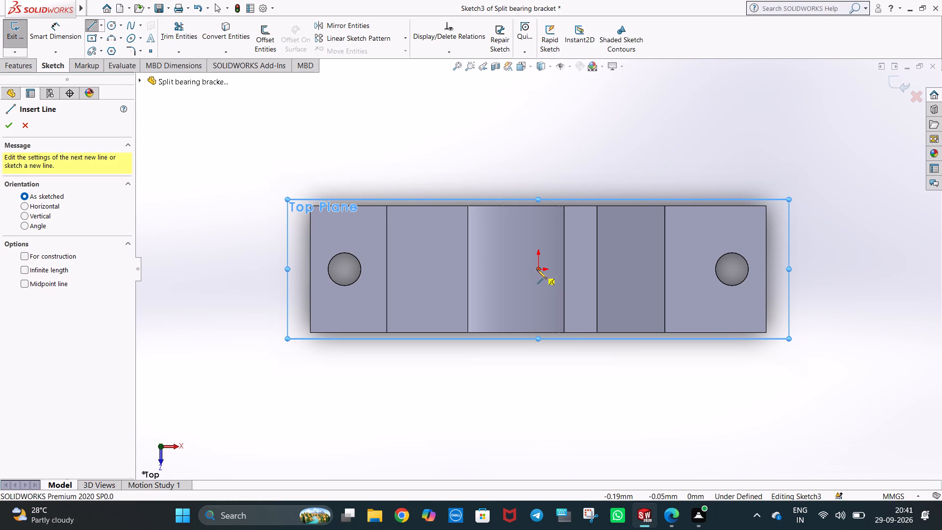
pyautogui.click(95, 39)
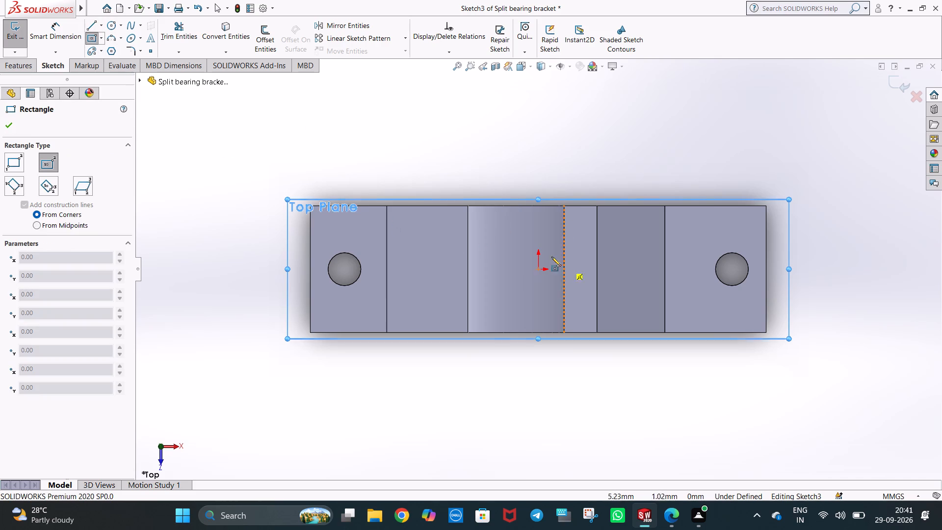
pyautogui.click(538, 269)
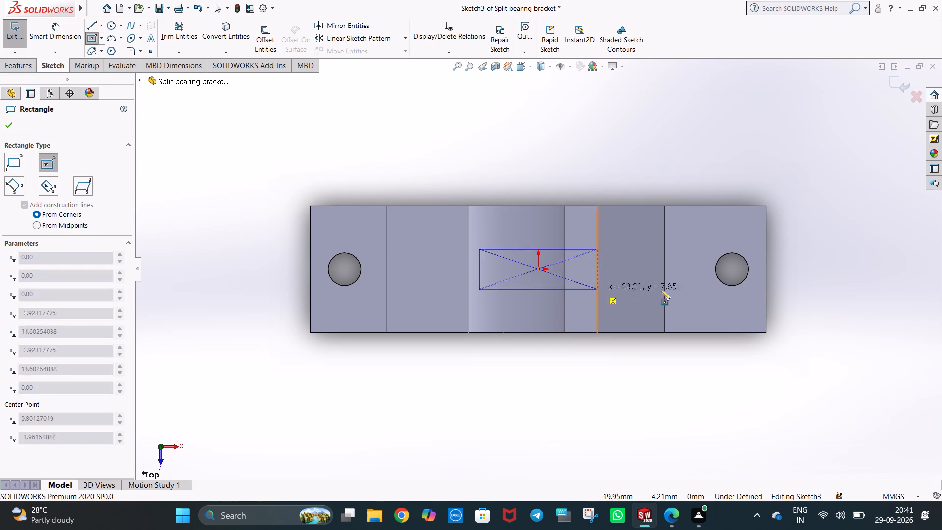
pyautogui.click(693, 316)
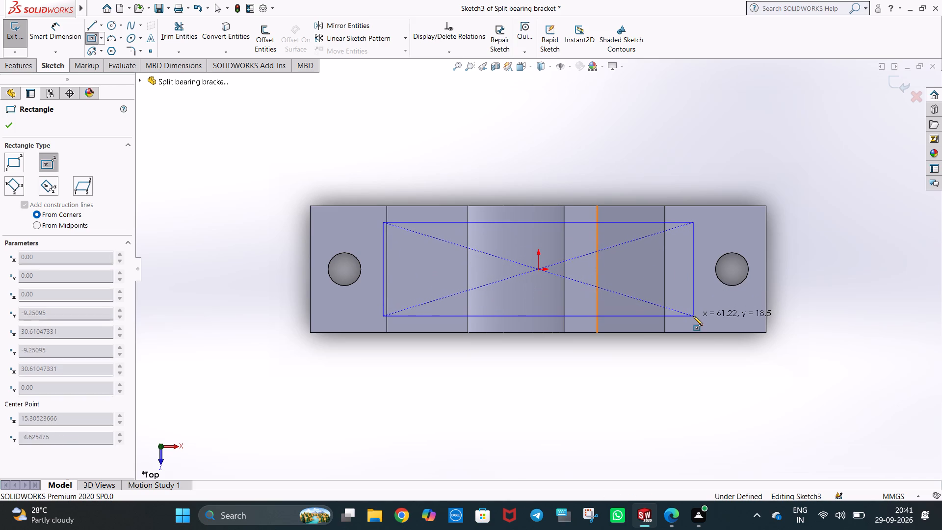
pyautogui.press('Escape')
pyautogui.press('Escape')
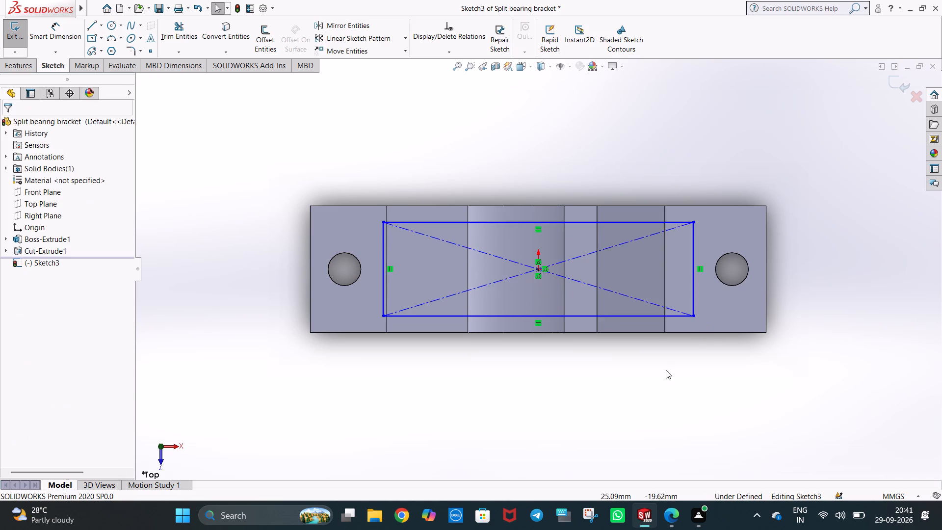
pyautogui.click(667, 405)
# Set the length of the rectangle's short vertical side to 17 mm.
pyautogui.click(693, 300)
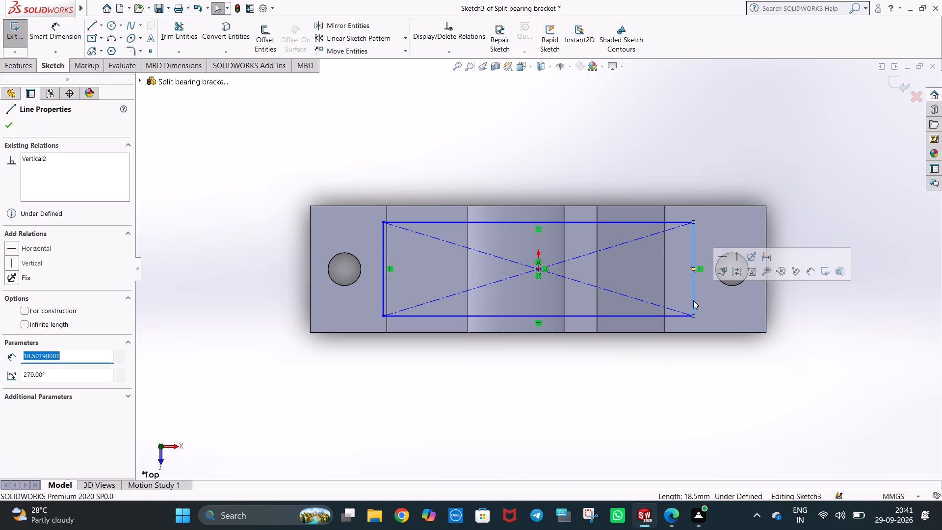
pyautogui.write('17')
pyautogui.press('Return')
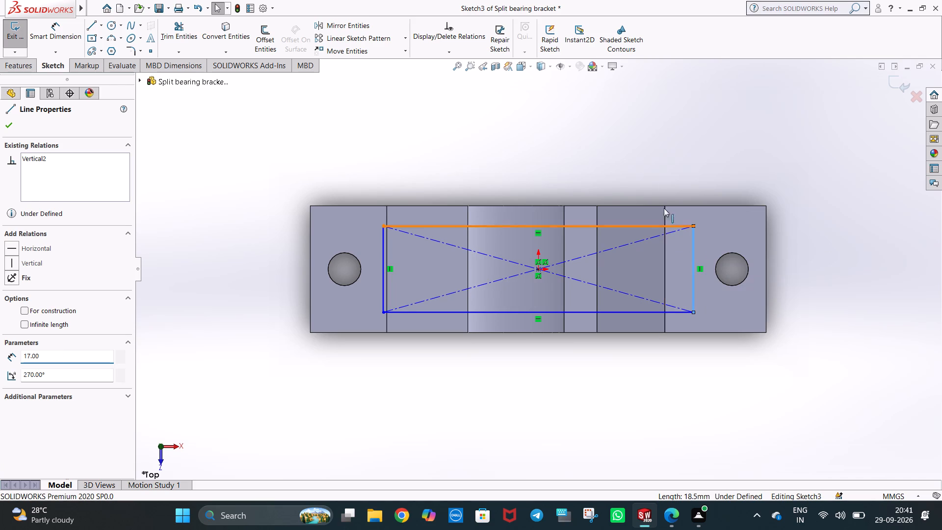
pyautogui.click(665, 161)
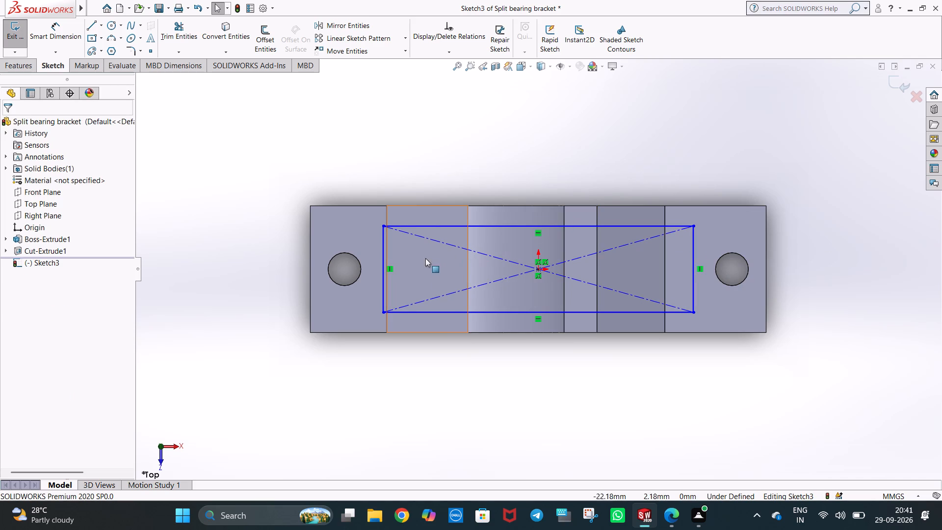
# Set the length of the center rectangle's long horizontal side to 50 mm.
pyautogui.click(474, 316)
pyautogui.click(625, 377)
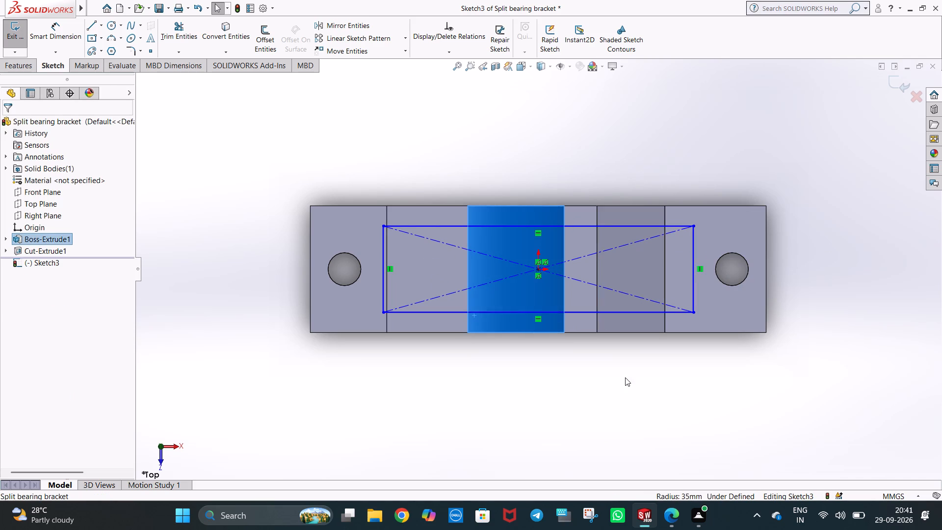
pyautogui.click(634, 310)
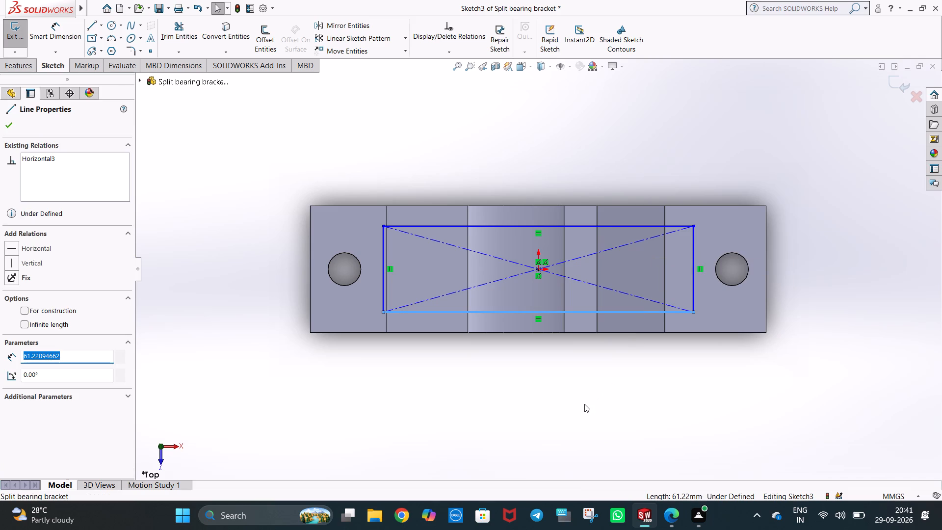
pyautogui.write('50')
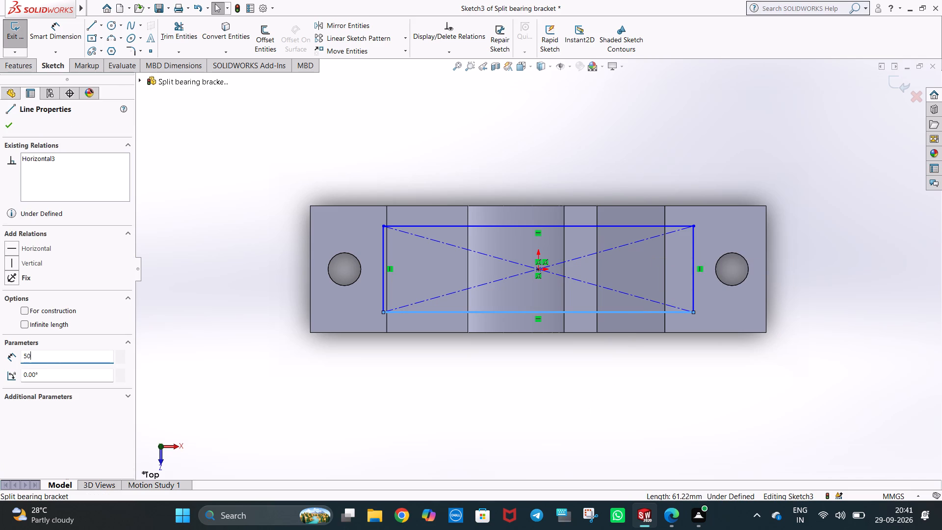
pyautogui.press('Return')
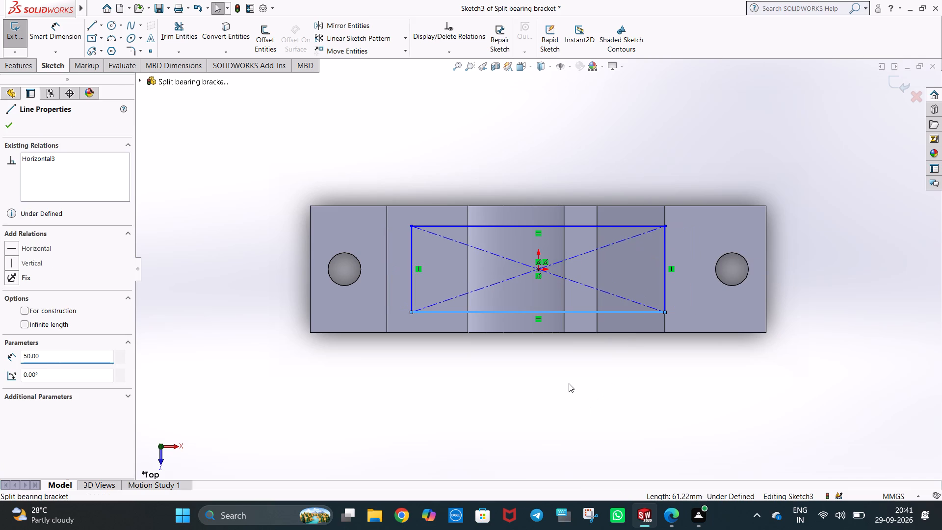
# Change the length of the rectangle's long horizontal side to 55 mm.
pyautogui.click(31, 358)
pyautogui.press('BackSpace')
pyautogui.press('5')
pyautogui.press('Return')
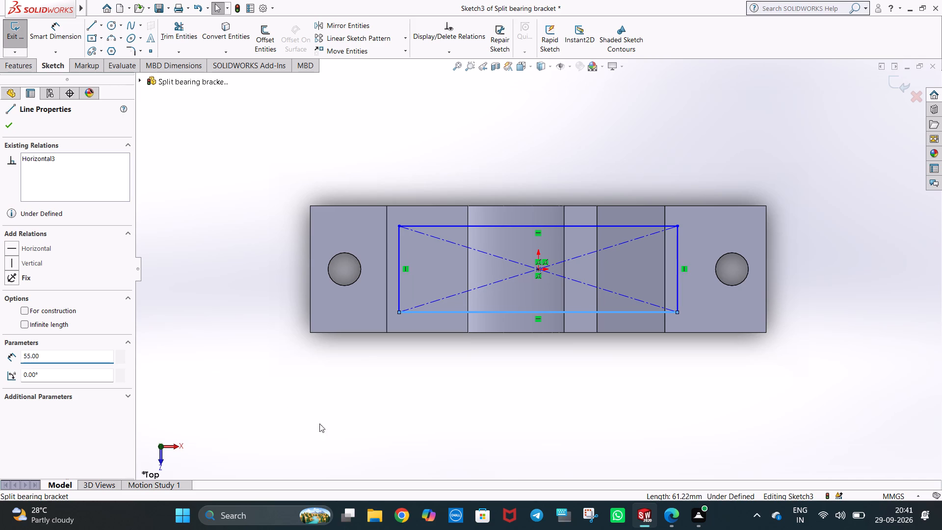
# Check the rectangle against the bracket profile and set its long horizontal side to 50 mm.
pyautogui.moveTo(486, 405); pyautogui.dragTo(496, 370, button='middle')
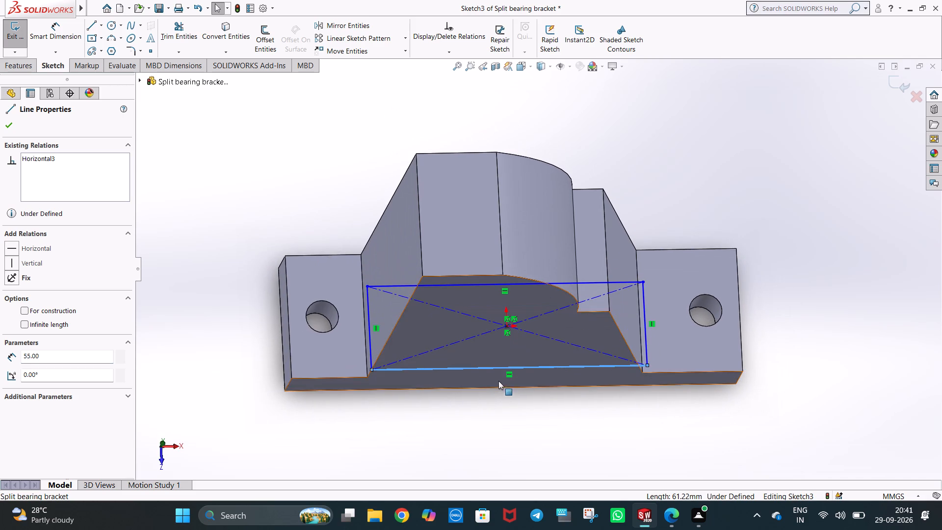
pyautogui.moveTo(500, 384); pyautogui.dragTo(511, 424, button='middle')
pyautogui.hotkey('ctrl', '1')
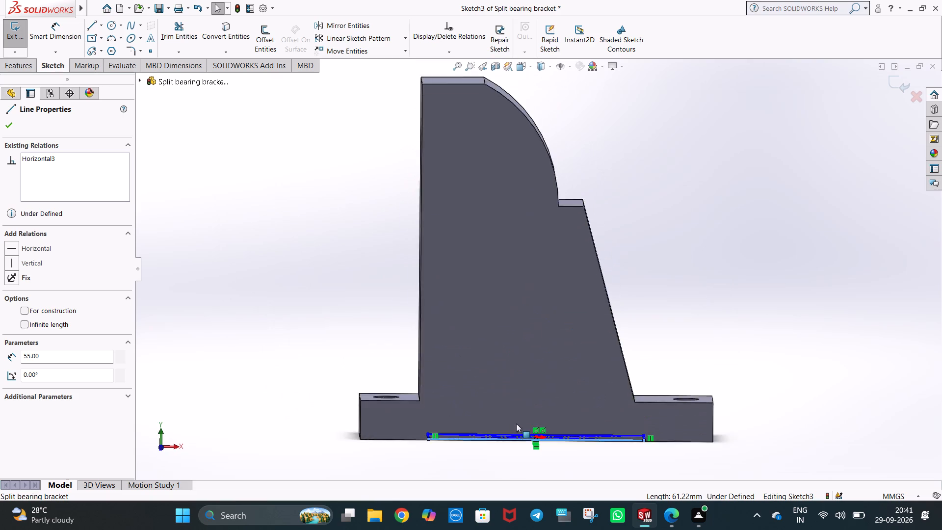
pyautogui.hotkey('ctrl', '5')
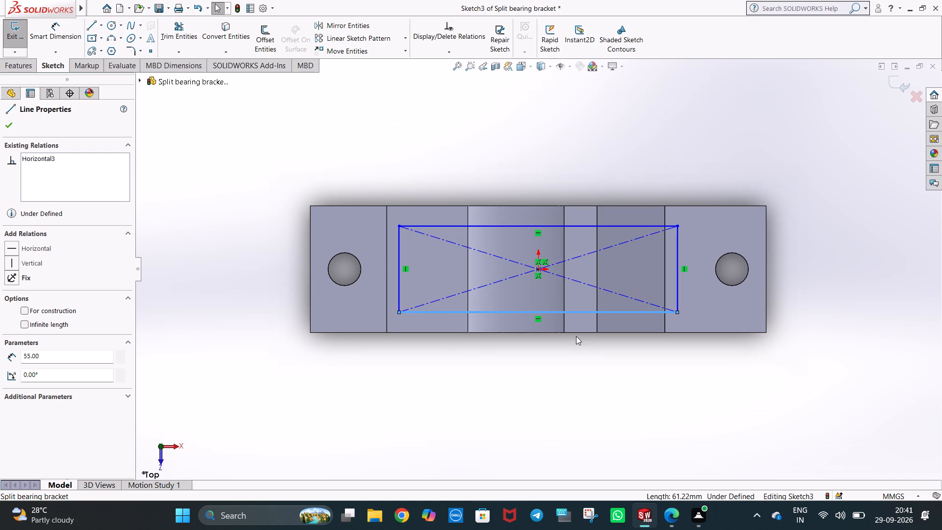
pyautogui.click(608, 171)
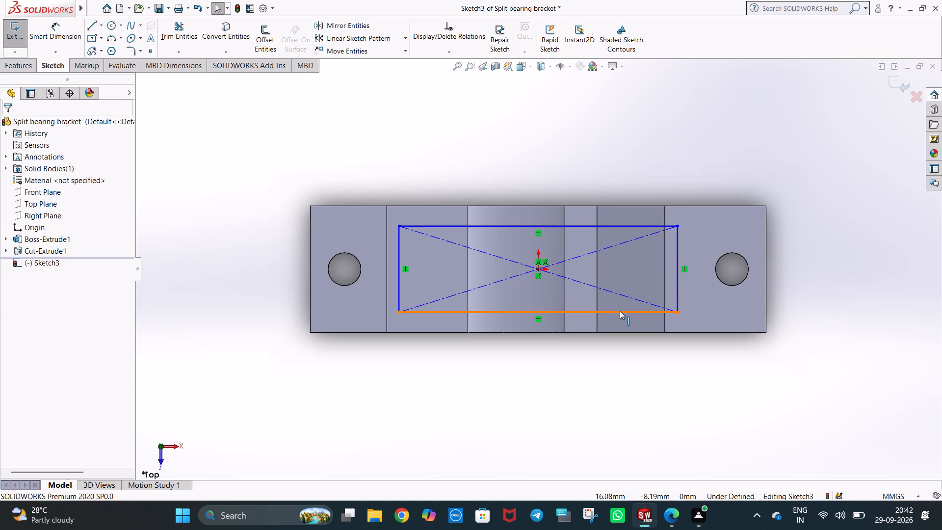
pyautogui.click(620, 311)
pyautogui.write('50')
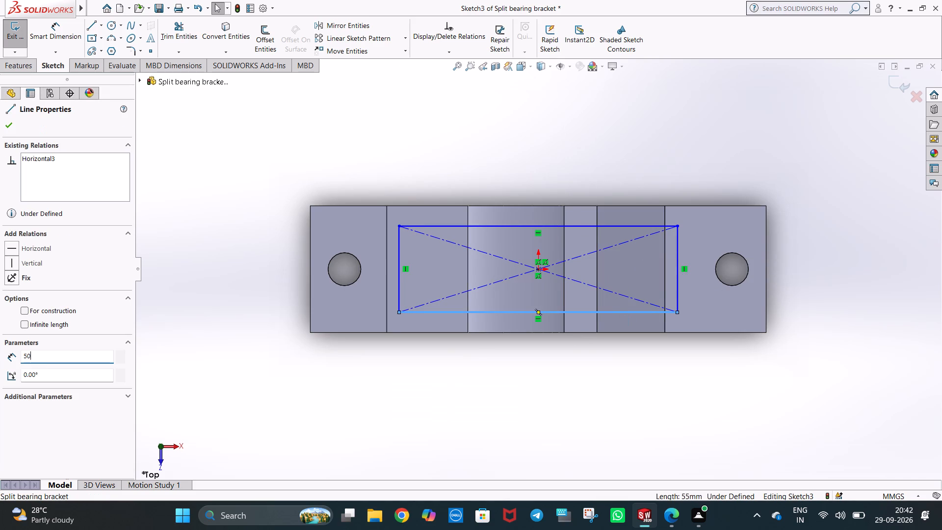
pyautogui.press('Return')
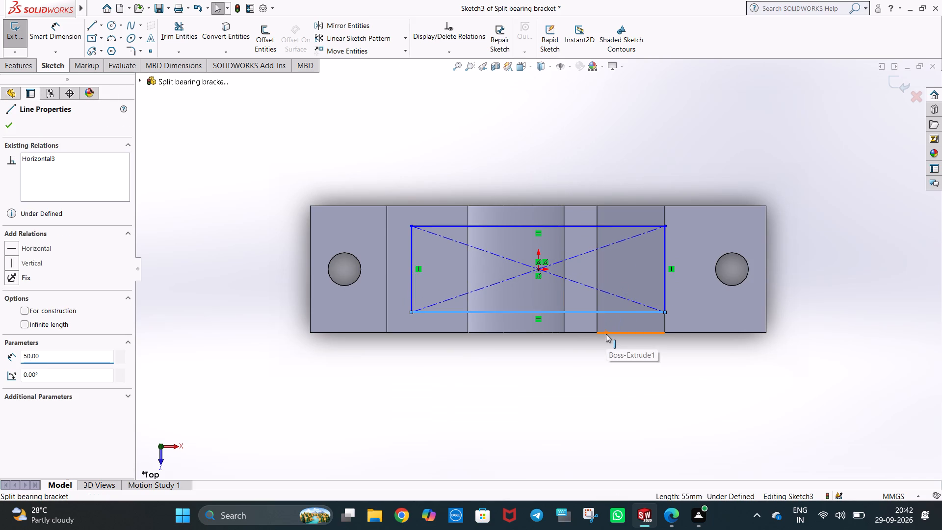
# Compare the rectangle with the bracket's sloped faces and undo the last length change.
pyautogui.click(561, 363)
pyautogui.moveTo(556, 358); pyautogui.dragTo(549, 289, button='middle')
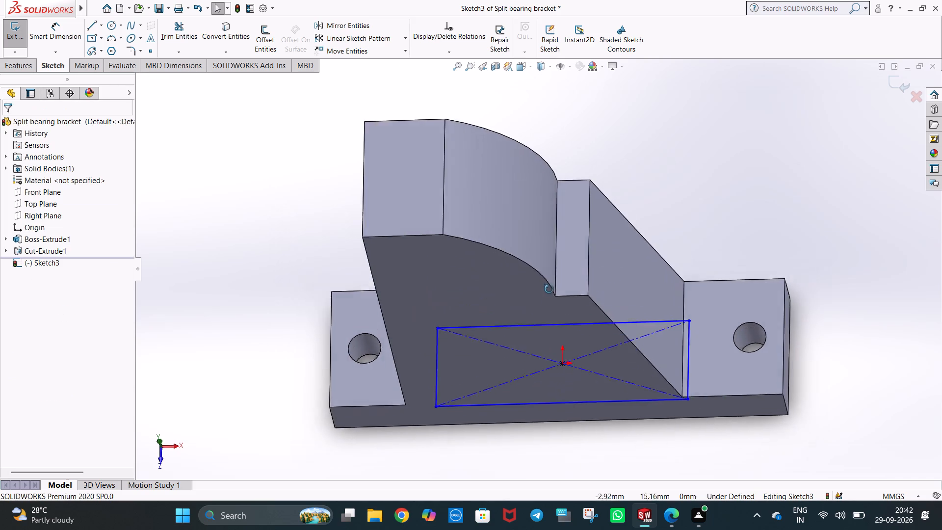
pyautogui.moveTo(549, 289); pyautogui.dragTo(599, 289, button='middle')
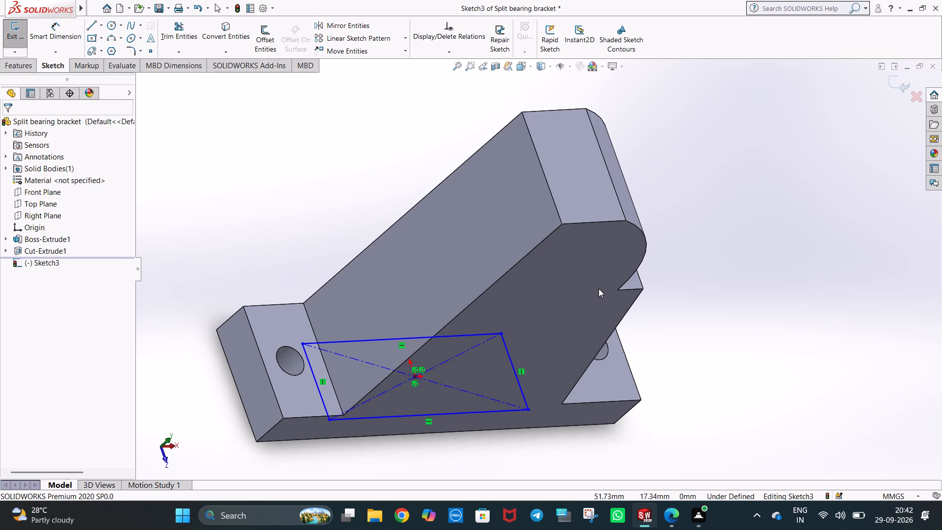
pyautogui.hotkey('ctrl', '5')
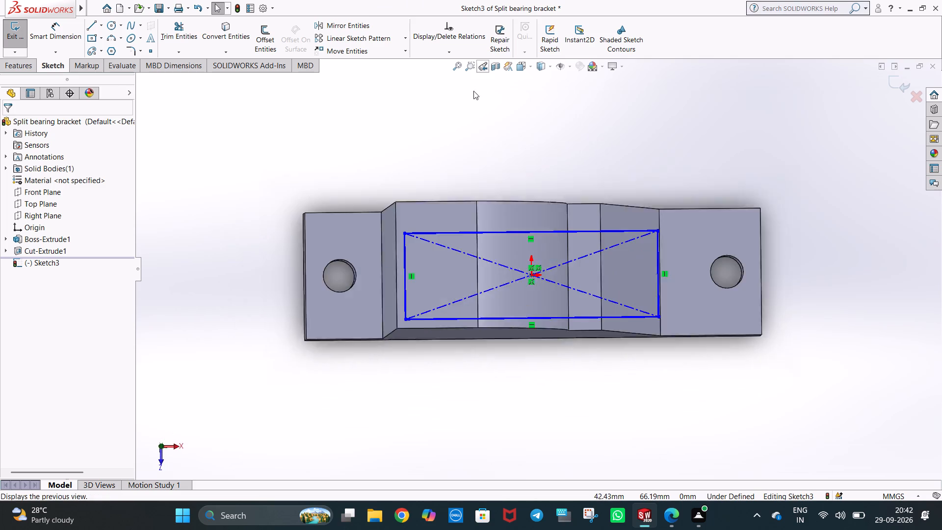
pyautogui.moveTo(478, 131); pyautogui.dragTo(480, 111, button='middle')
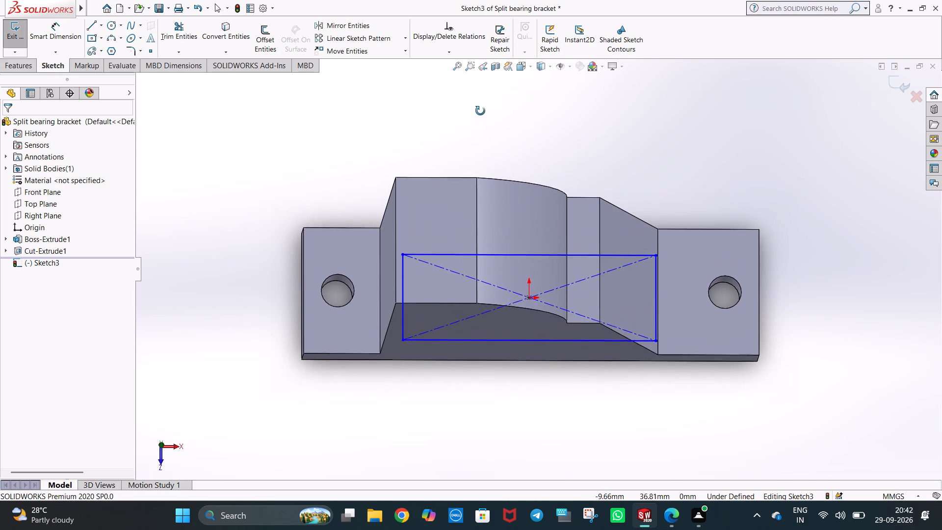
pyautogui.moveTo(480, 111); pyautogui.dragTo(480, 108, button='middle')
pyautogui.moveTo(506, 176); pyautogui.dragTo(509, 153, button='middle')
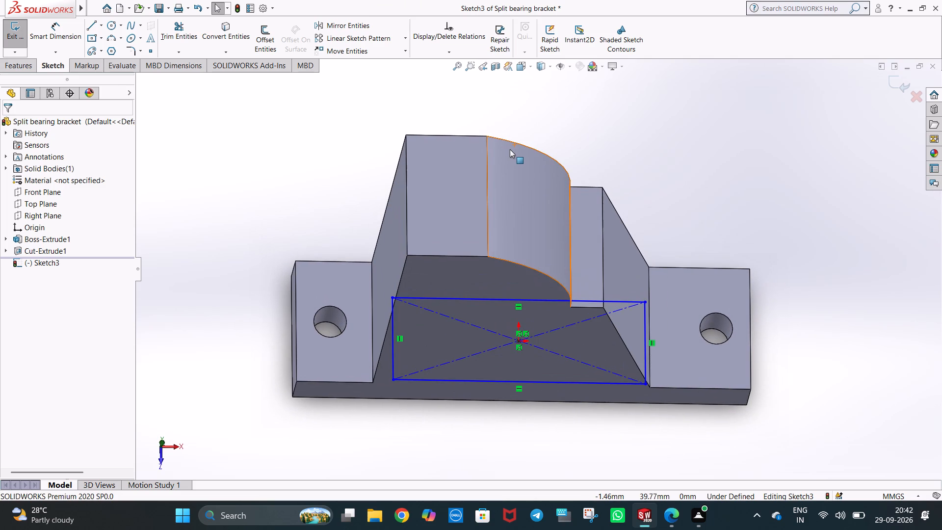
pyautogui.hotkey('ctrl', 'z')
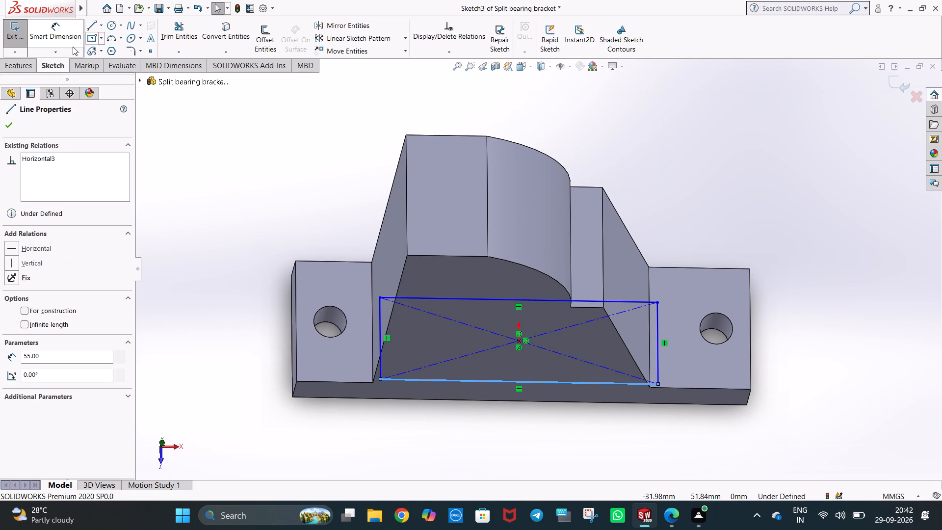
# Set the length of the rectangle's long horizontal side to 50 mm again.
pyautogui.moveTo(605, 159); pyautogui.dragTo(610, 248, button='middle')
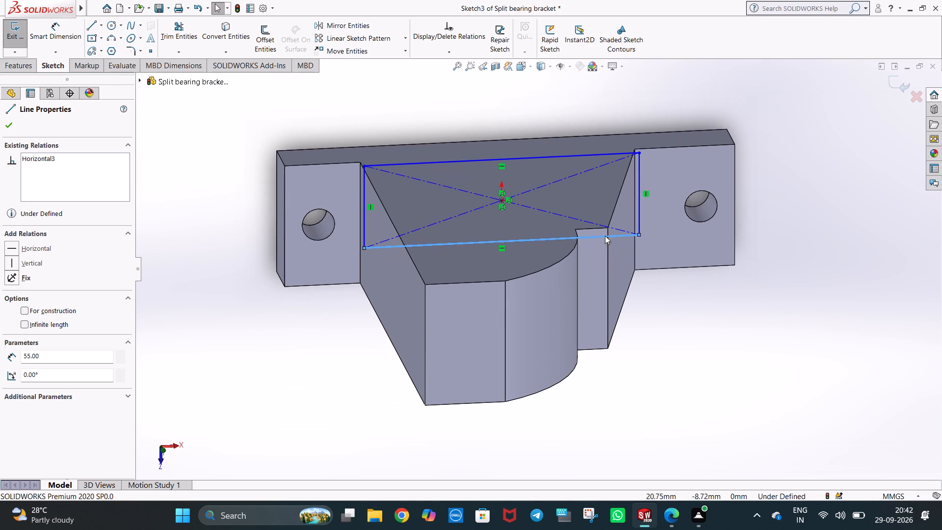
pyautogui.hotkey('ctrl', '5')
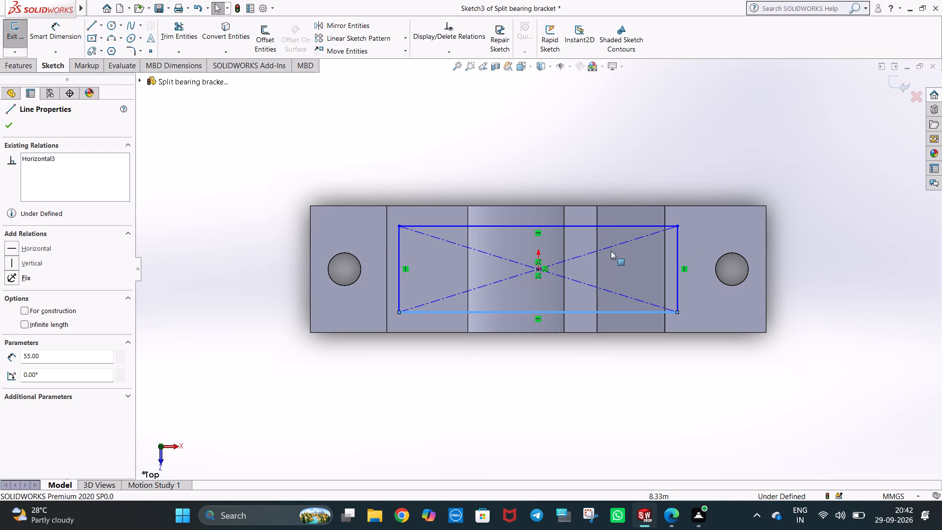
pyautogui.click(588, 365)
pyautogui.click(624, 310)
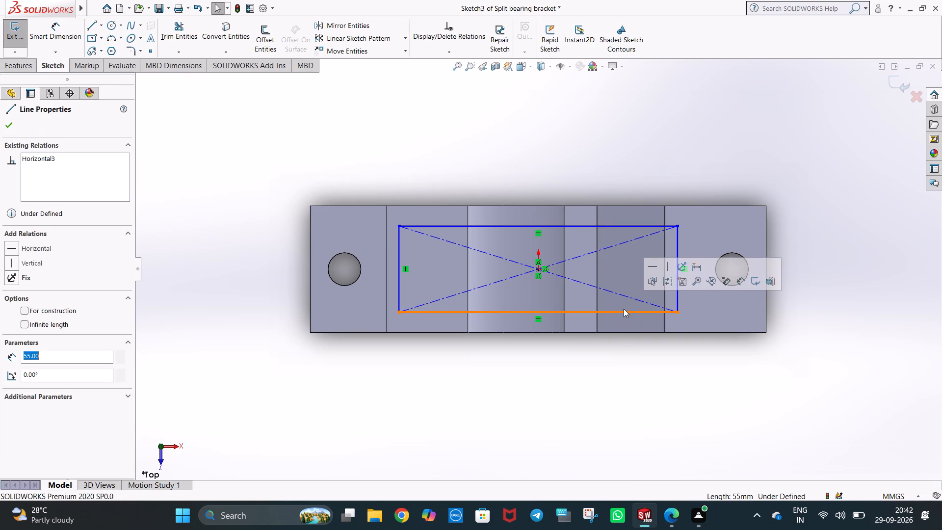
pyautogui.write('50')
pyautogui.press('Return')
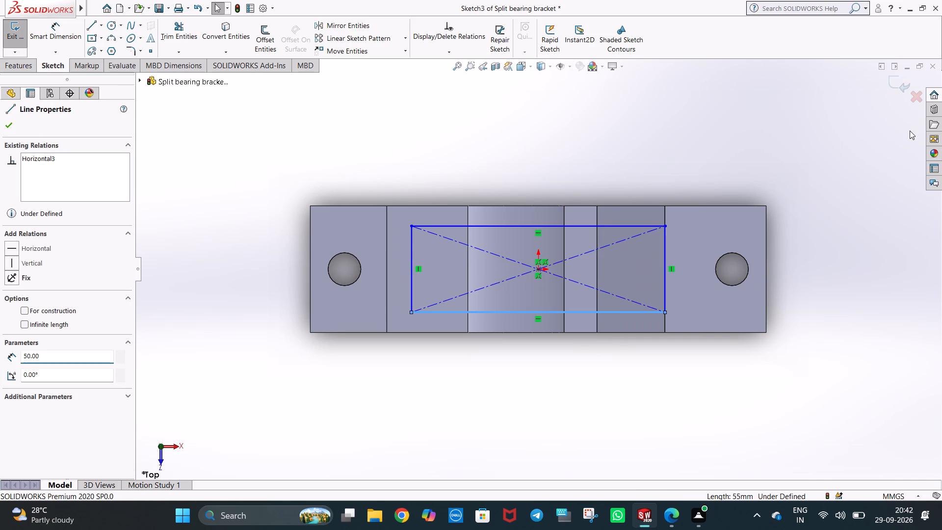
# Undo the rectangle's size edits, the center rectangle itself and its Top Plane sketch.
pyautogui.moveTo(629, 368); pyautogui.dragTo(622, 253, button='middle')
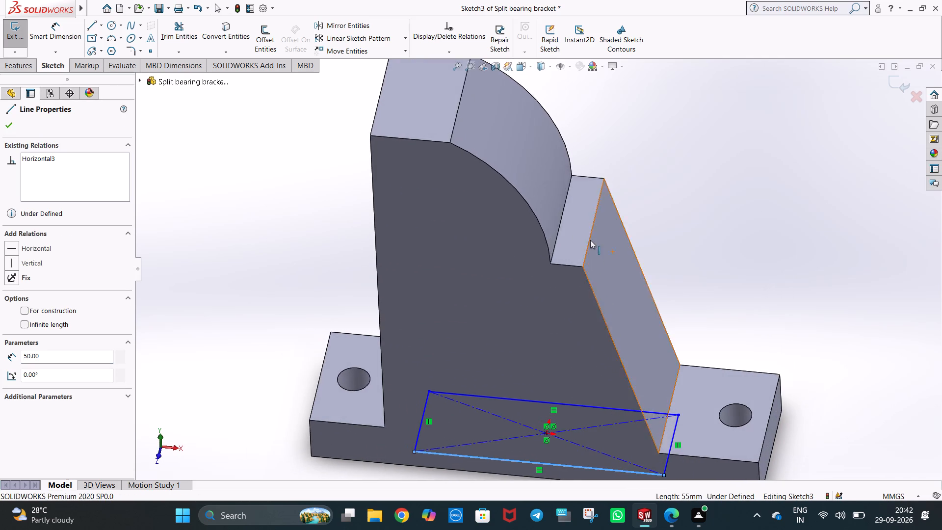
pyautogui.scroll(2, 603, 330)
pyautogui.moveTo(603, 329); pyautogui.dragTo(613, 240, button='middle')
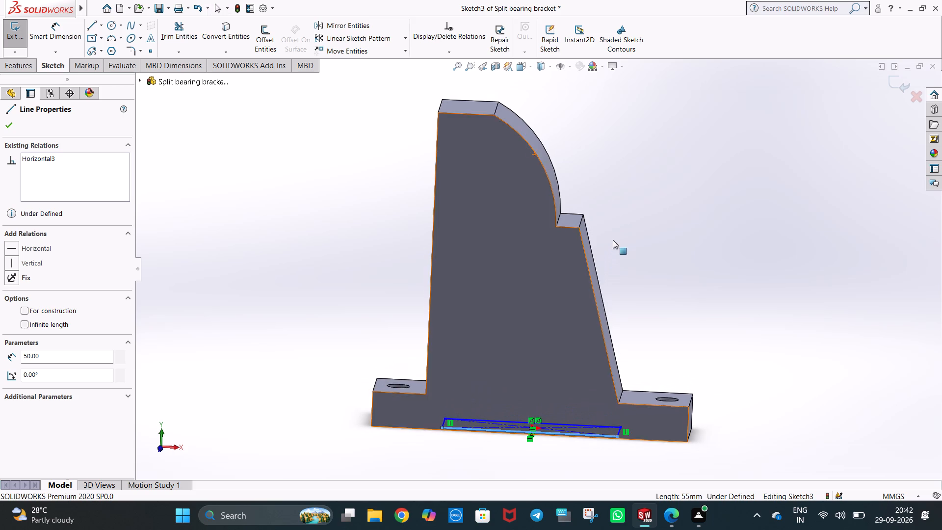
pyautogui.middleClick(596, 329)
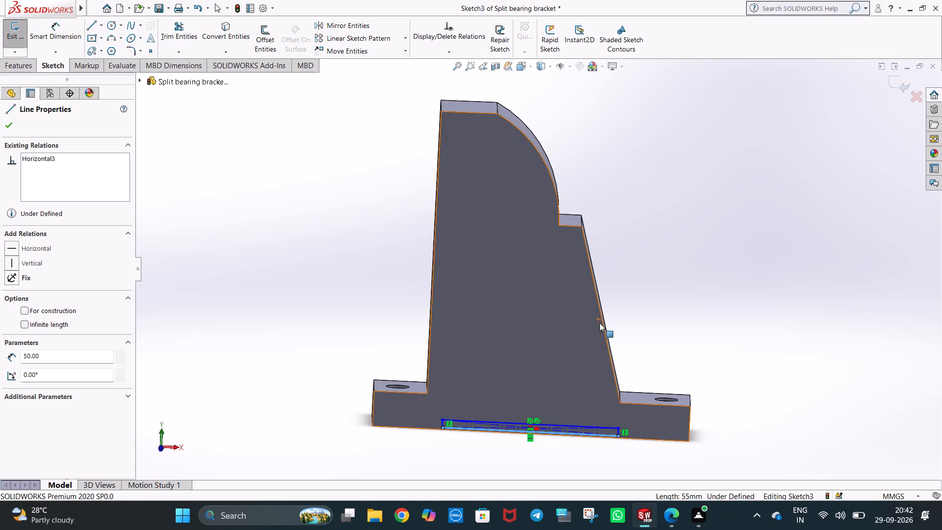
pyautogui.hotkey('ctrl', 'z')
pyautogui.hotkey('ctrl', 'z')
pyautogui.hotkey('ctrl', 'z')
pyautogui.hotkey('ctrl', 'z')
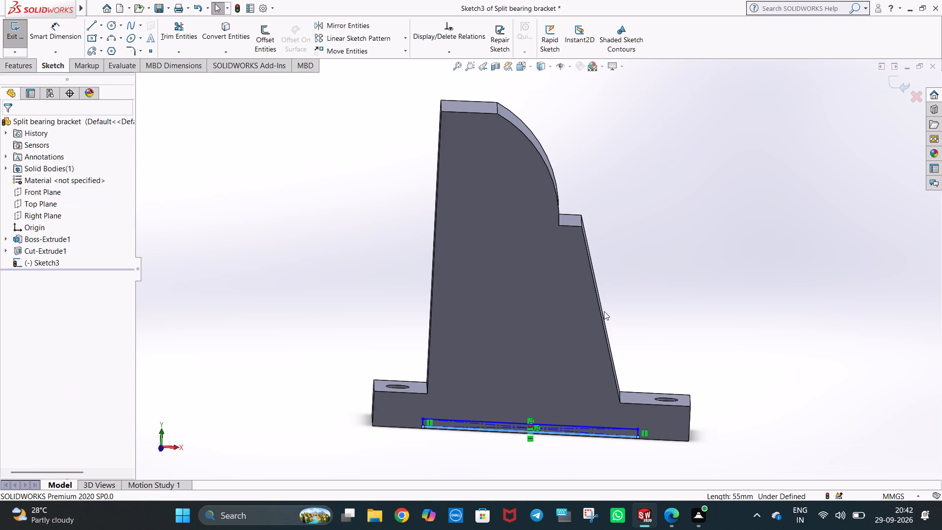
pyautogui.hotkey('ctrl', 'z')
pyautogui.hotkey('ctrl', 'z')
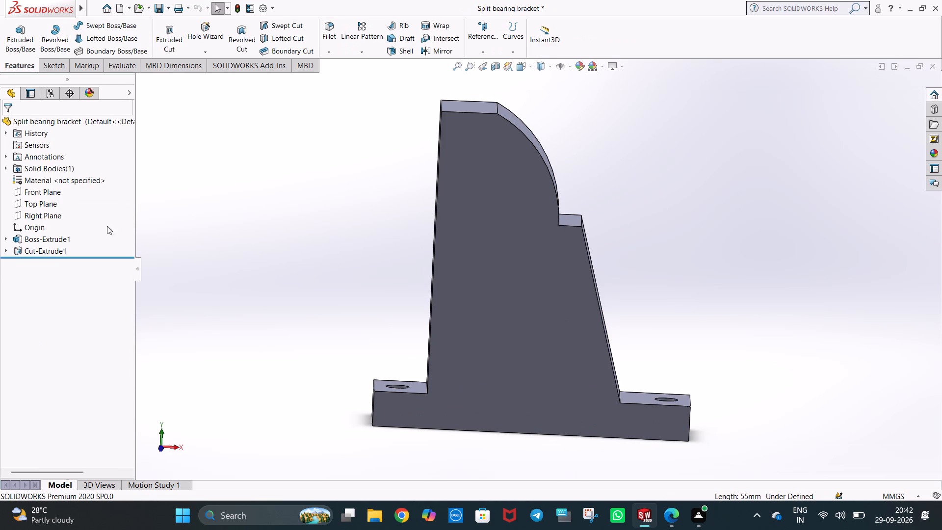
# Start a new sketch on the Top Plane and view it face-on.
pyautogui.click(48, 205)
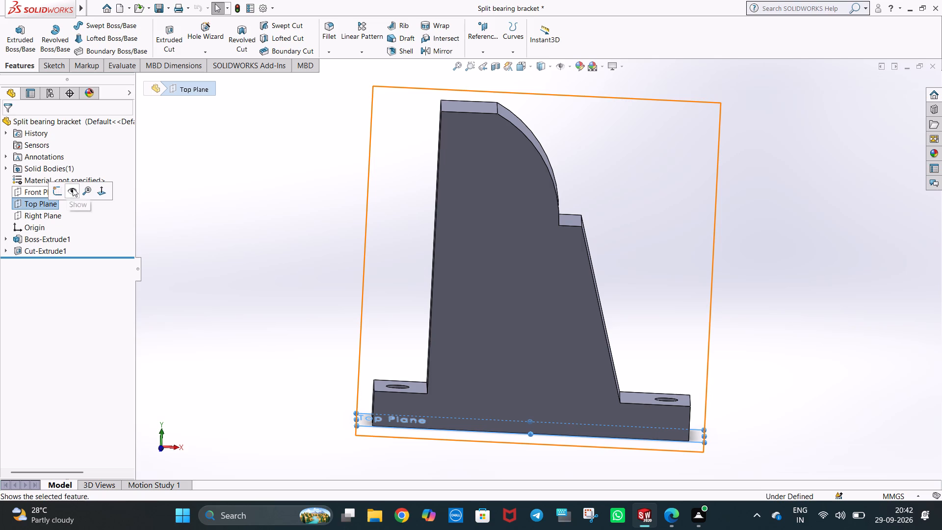
pyautogui.click(52, 189)
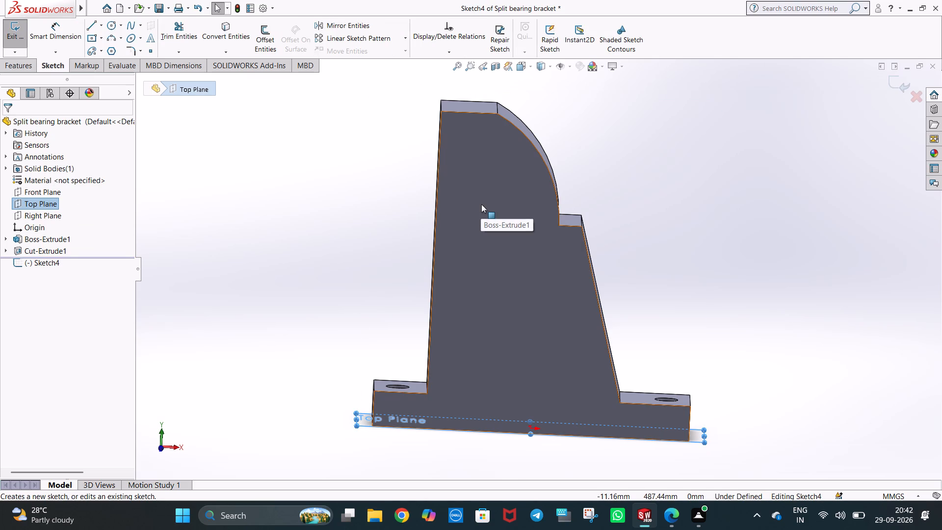
pyautogui.hotkey('ctrl', '8')
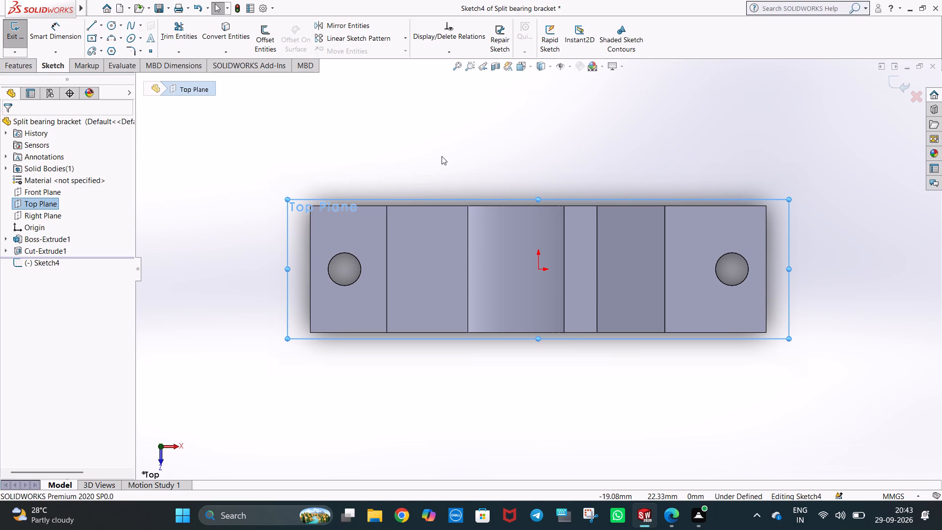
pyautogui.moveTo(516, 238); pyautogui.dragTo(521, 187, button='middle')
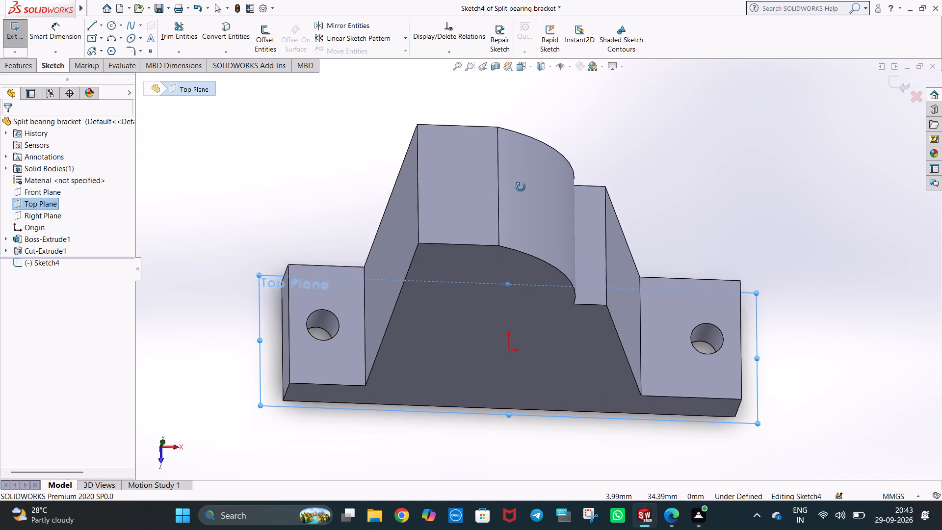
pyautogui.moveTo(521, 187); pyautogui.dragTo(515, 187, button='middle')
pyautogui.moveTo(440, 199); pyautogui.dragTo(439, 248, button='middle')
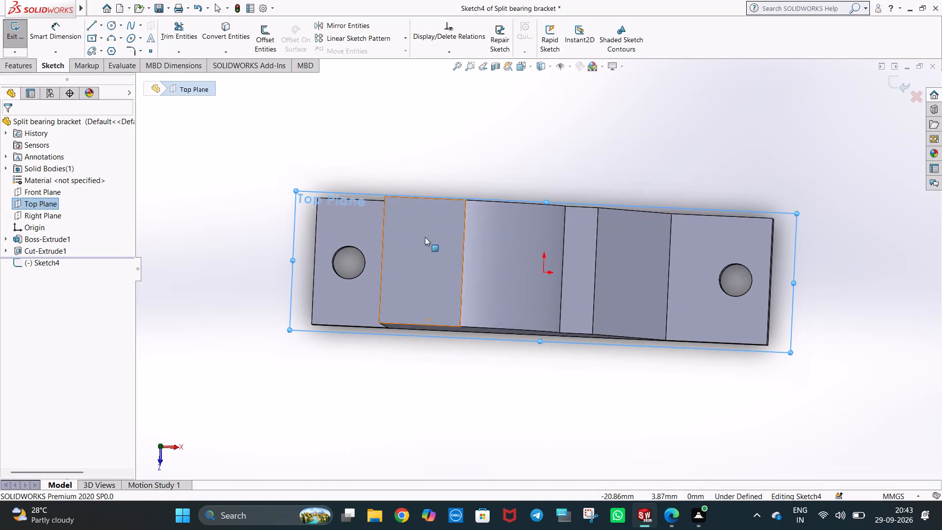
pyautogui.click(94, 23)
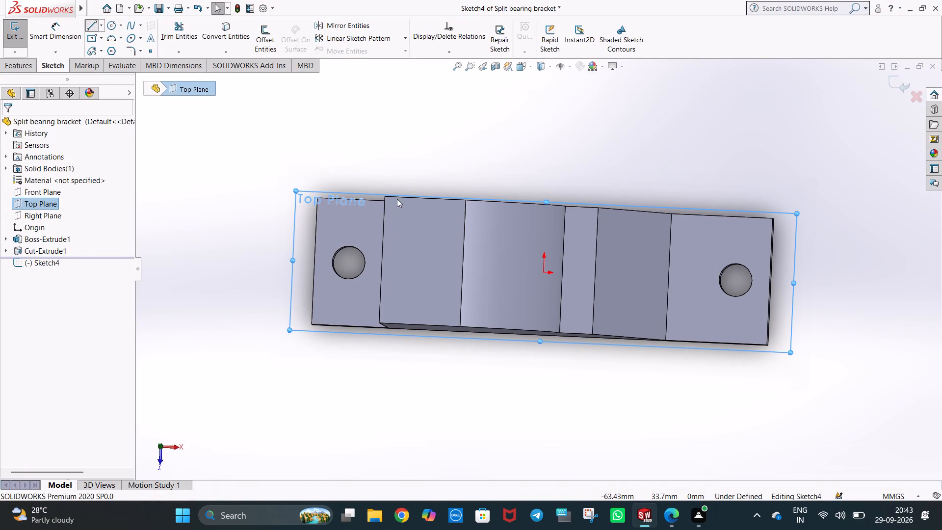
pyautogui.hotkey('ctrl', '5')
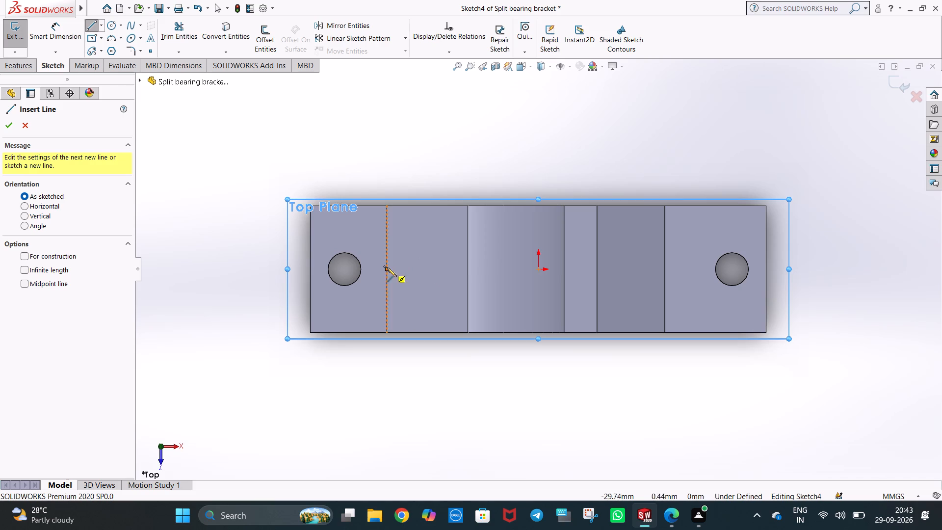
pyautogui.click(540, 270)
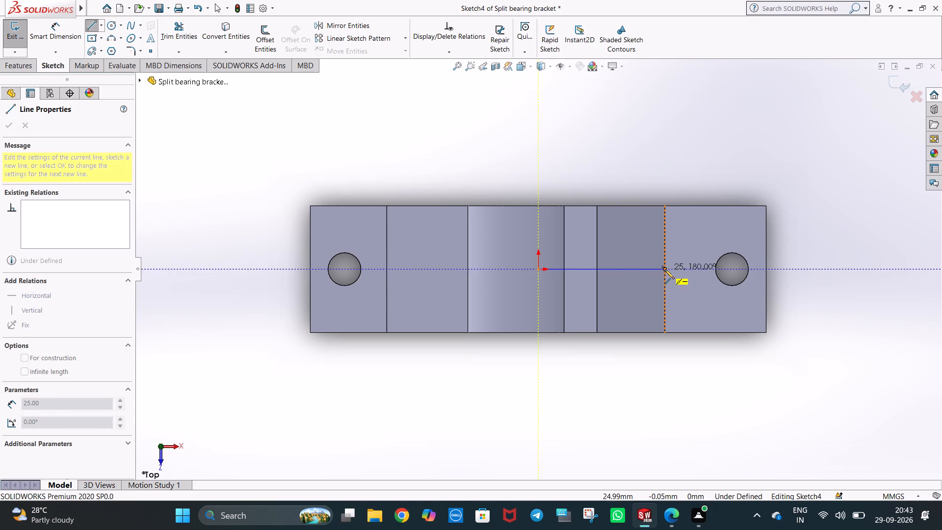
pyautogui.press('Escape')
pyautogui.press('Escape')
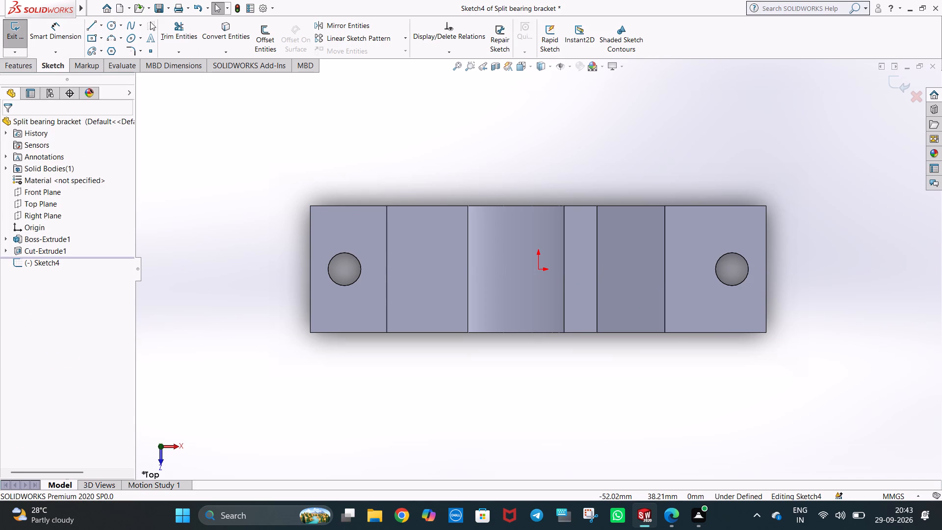
# Sketch a center rectangle on the origin, about 62 mm by 19 mm, with its long sides along the bracket's length.
pyautogui.click(88, 40)
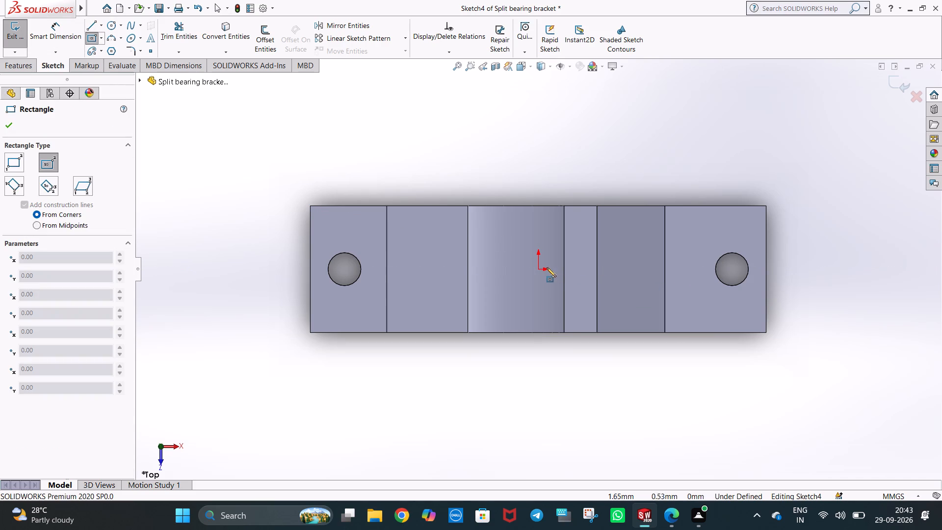
pyautogui.click(539, 269)
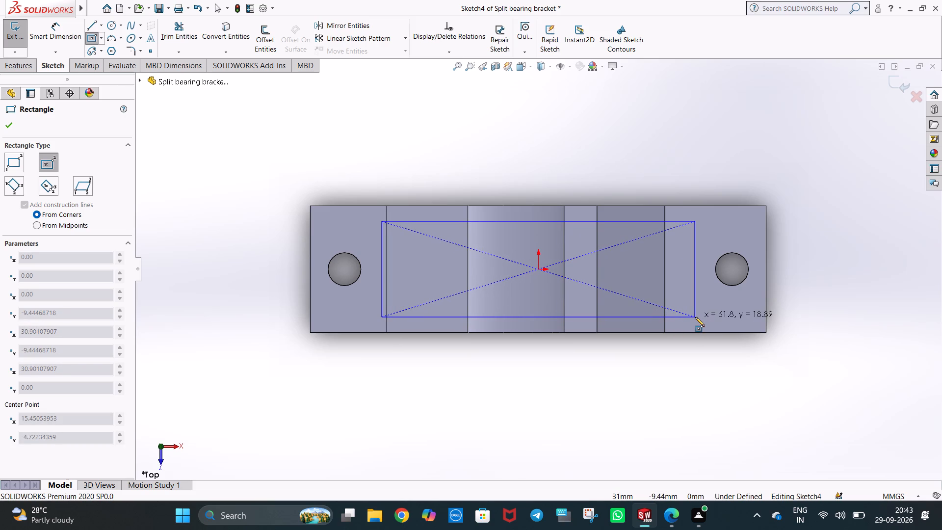
pyautogui.click(695, 317)
pyautogui.press('Escape')
pyautogui.press('Escape')
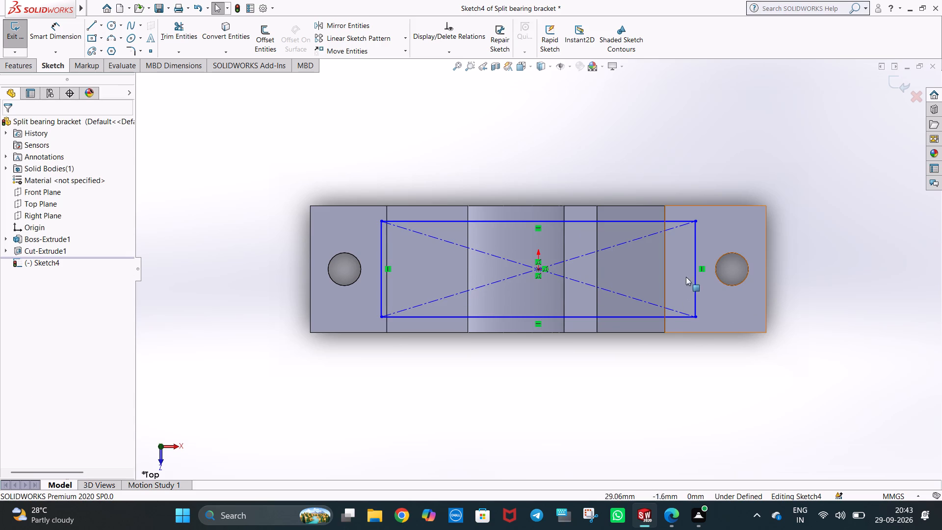
# Set the length of the rectangle's short vertical side to 17 mm.
pyautogui.click(693, 275)
pyautogui.write('17')
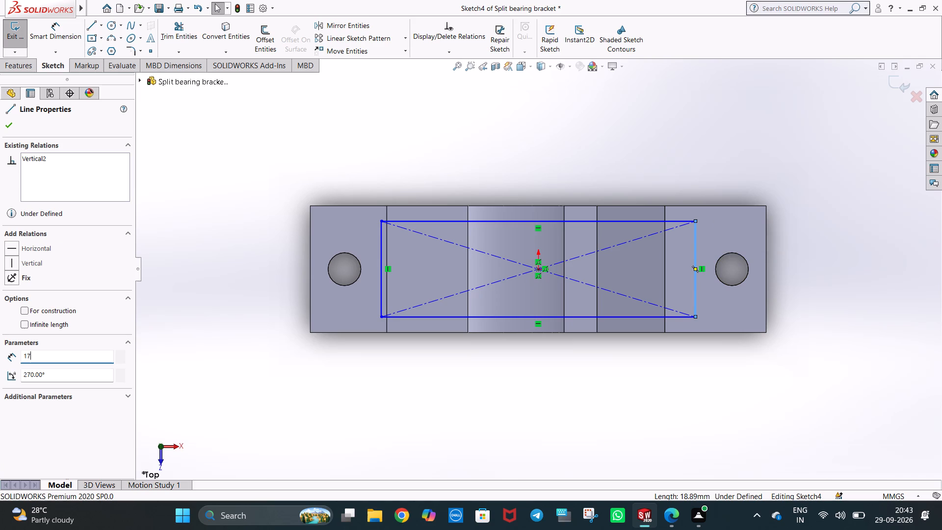
pyautogui.press('Return')
pyautogui.click(516, 143)
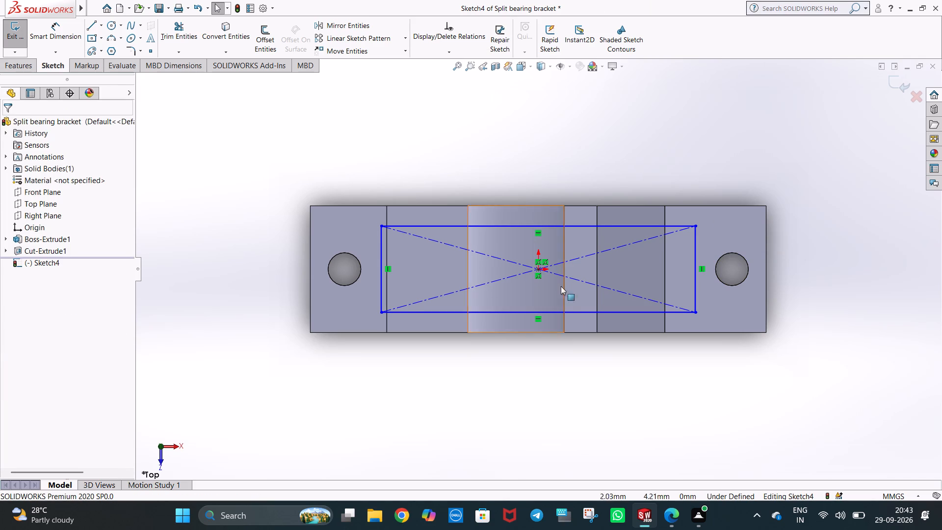
# Draw lines from the rectangle's back corners to the bracket's back edge, closing a strip about 62 mm by 4 mm.
pyautogui.click(93, 27)
pyautogui.click(381, 226)
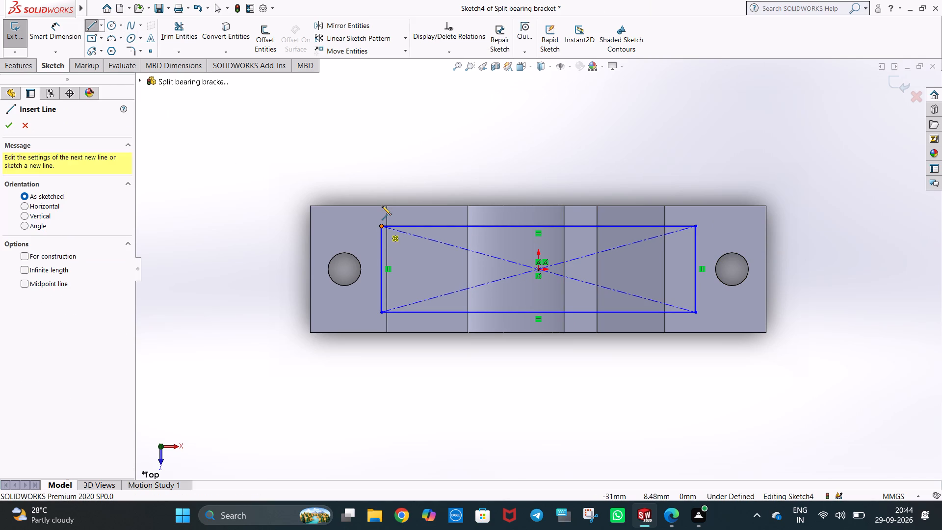
pyautogui.click(380, 206)
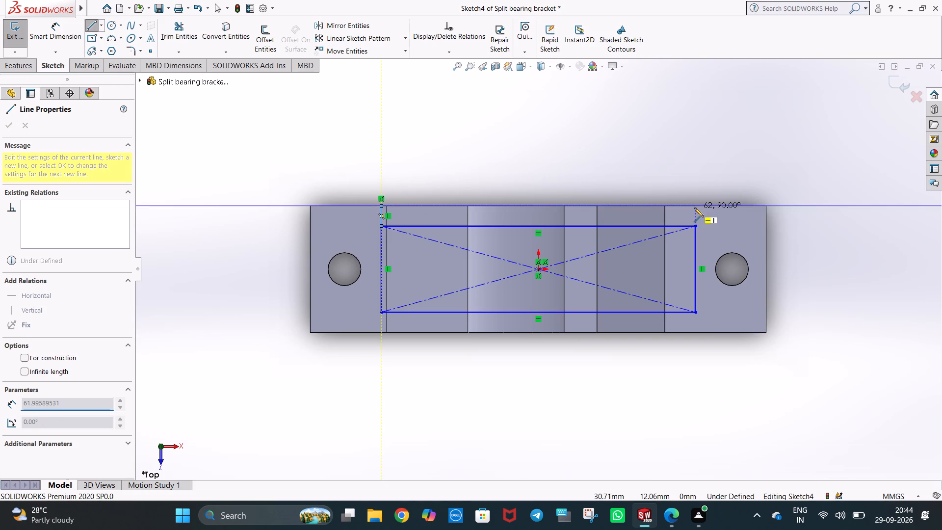
pyautogui.click(697, 206)
pyautogui.click(694, 225)
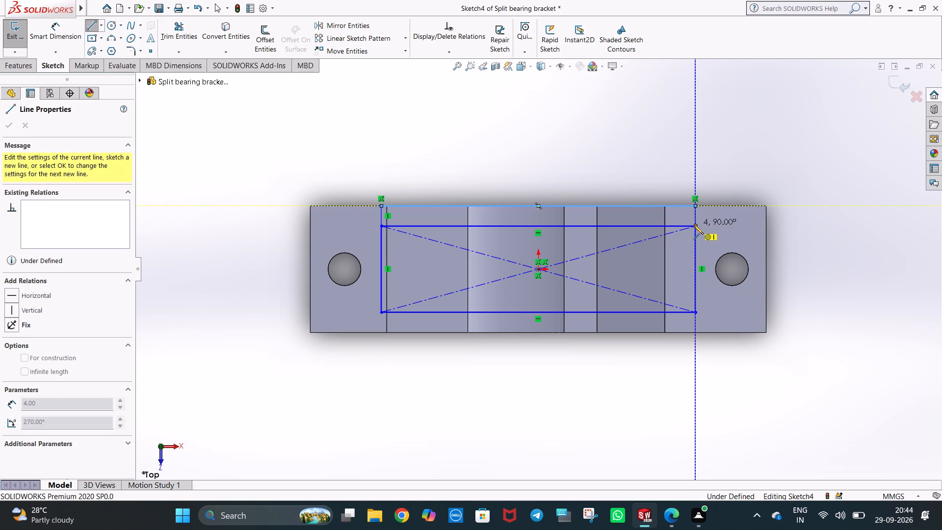
pyautogui.press('Escape')
pyautogui.press('Escape')
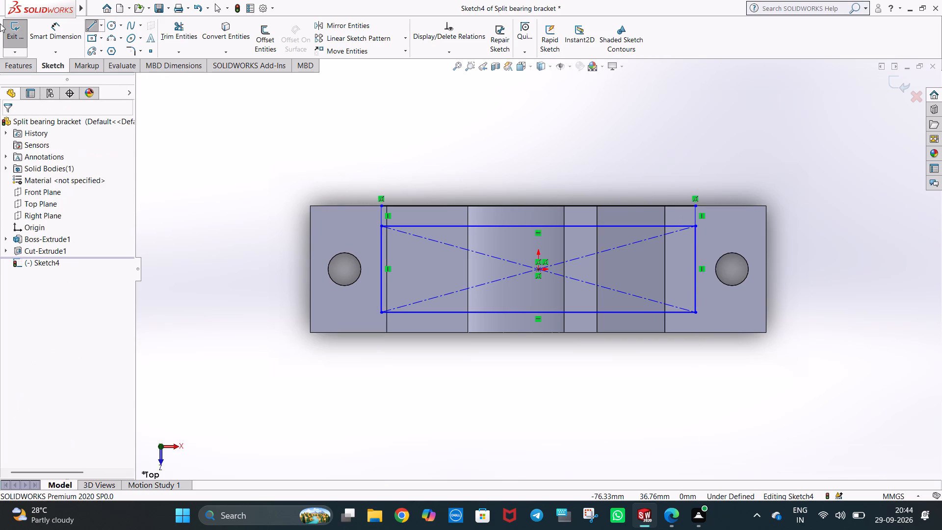
# Draw lines from the rectangle's front corners to the bracket's front edge, closing a strip about 62 mm by 4 mm.
pyautogui.click(87, 26)
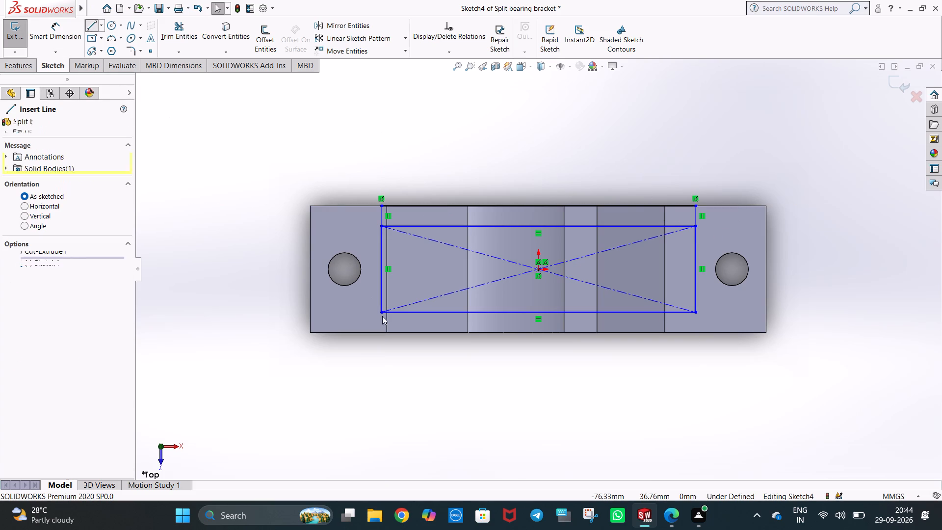
pyautogui.click(382, 312)
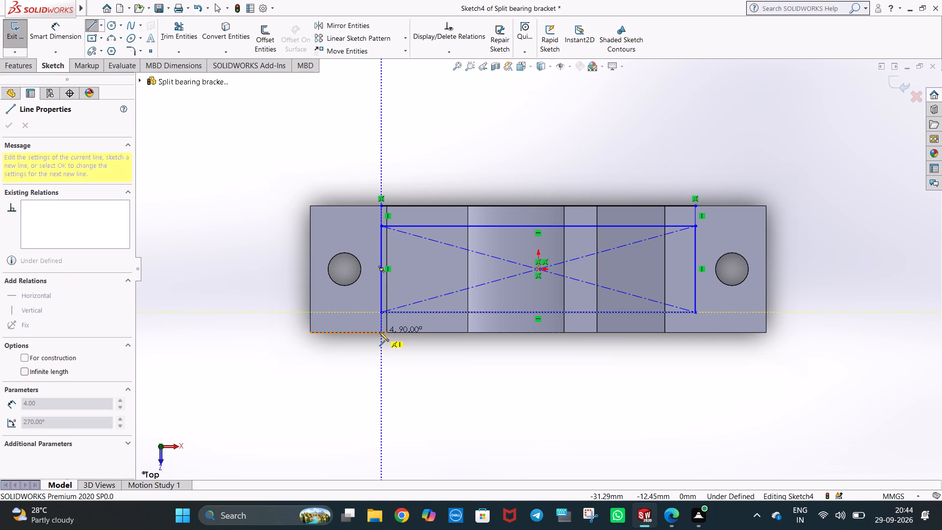
pyautogui.click(379, 332)
pyautogui.click(694, 331)
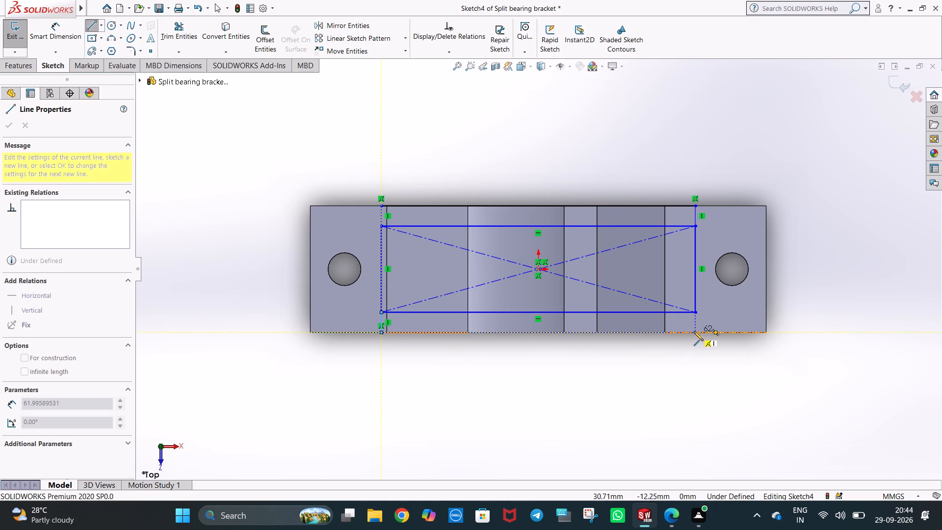
pyautogui.click(695, 313)
pyautogui.press('Escape')
pyautogui.press('Escape')
pyautogui.press('Escape')
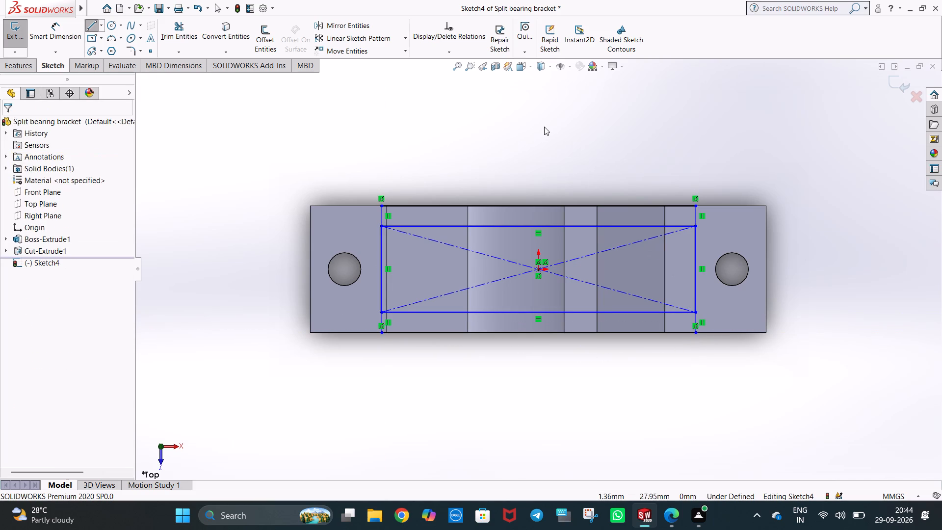
pyautogui.click(544, 127)
# Trim away the rectangle's construction diagonals and both its short sides, leaving only the two narrow strips along the bracket's edges.
pyautogui.click(167, 36)
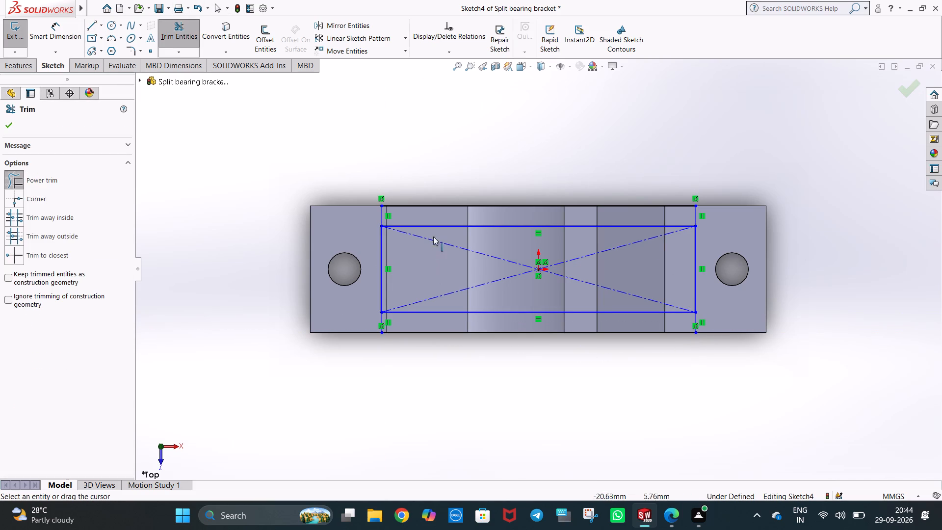
pyautogui.click(430, 216)
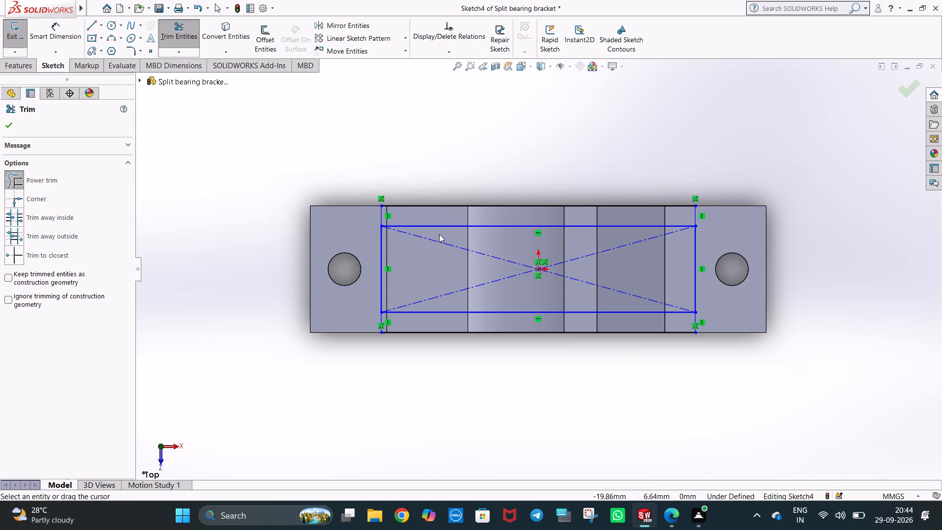
pyautogui.moveTo(439, 234); pyautogui.dragTo(450, 296)
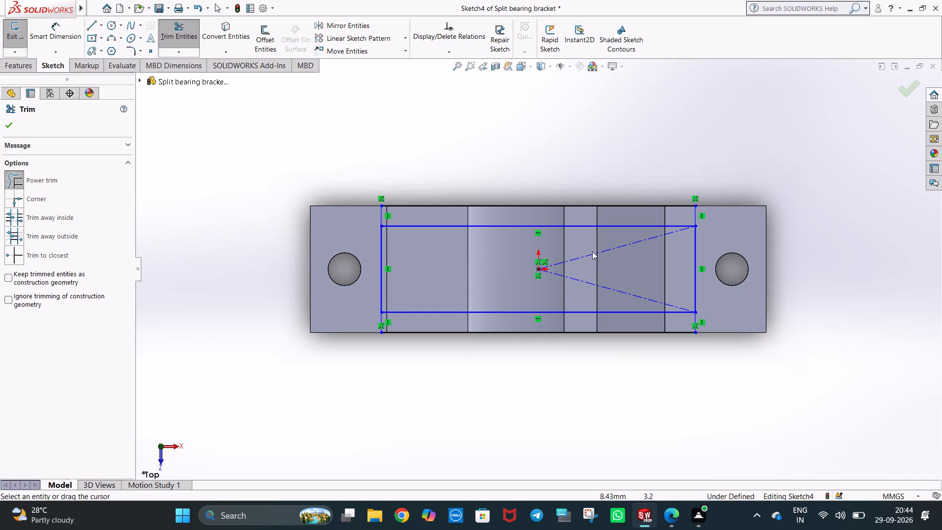
pyautogui.moveTo(611, 238); pyautogui.dragTo(619, 296)
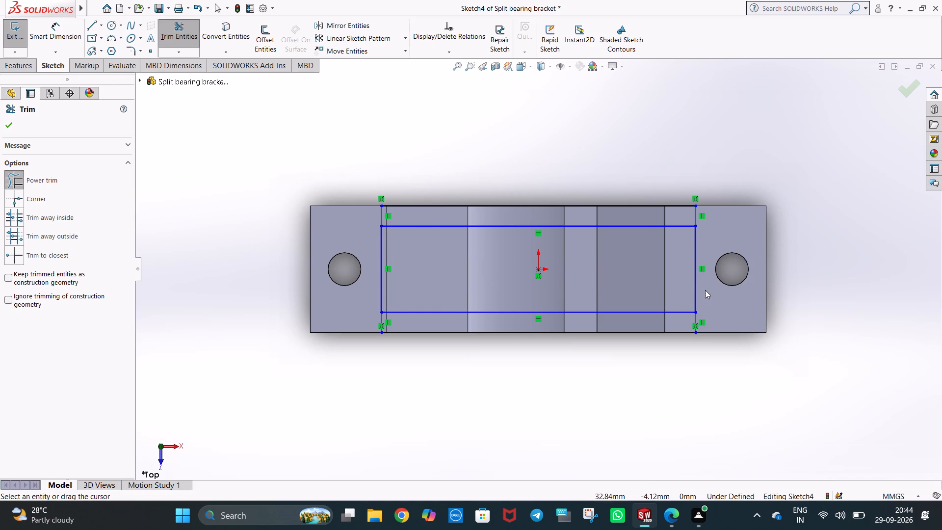
pyautogui.moveTo(705, 290); pyautogui.dragTo(681, 274)
pyautogui.moveTo(374, 249); pyautogui.dragTo(379, 249)
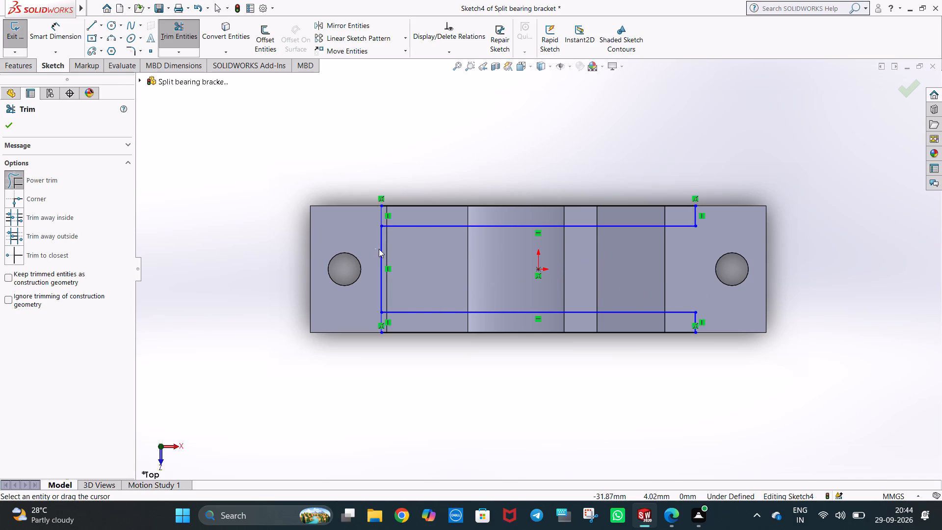
pyautogui.moveTo(379, 249); pyautogui.dragTo(384, 248)
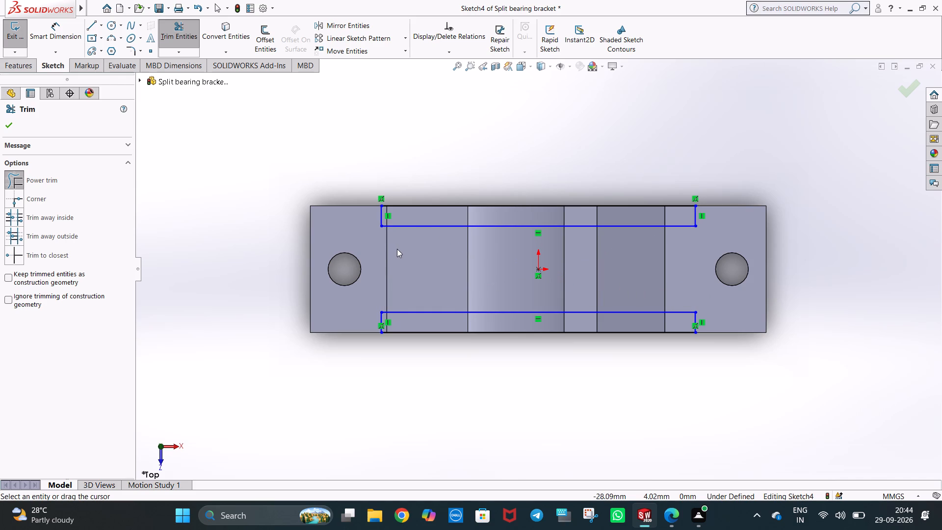
pyautogui.press('Escape')
pyautogui.press('Escape')
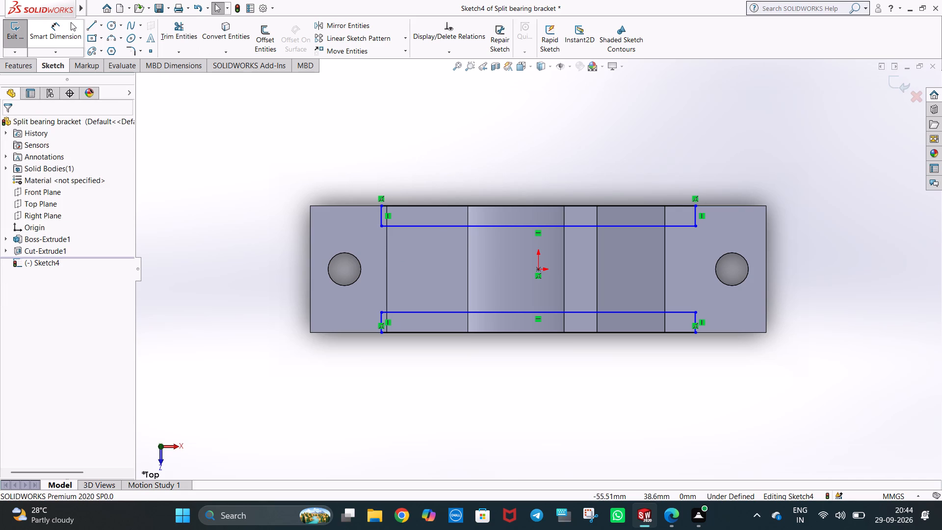
# Dimension the back strip's inner long line and its short end line, accepting the lengths as drawn.
pyautogui.click(71, 22)
pyautogui.click(526, 223)
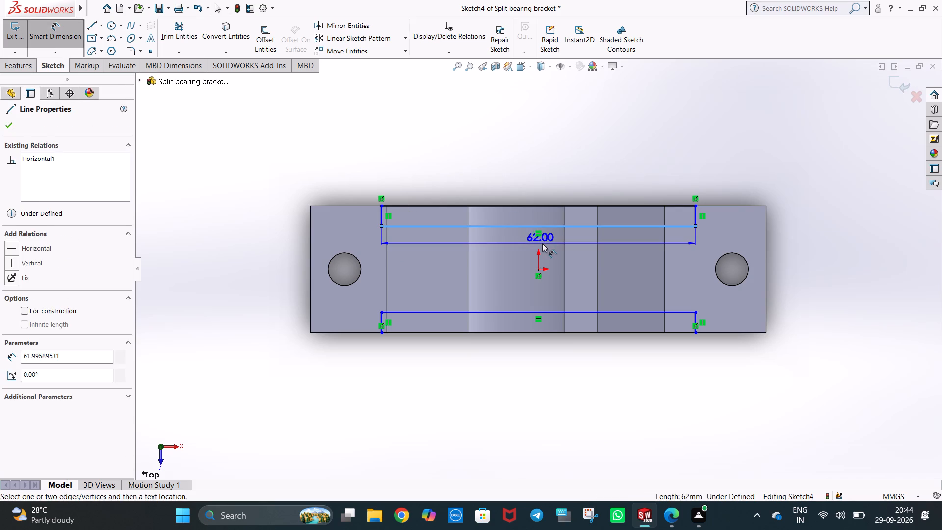
pyautogui.click(542, 243)
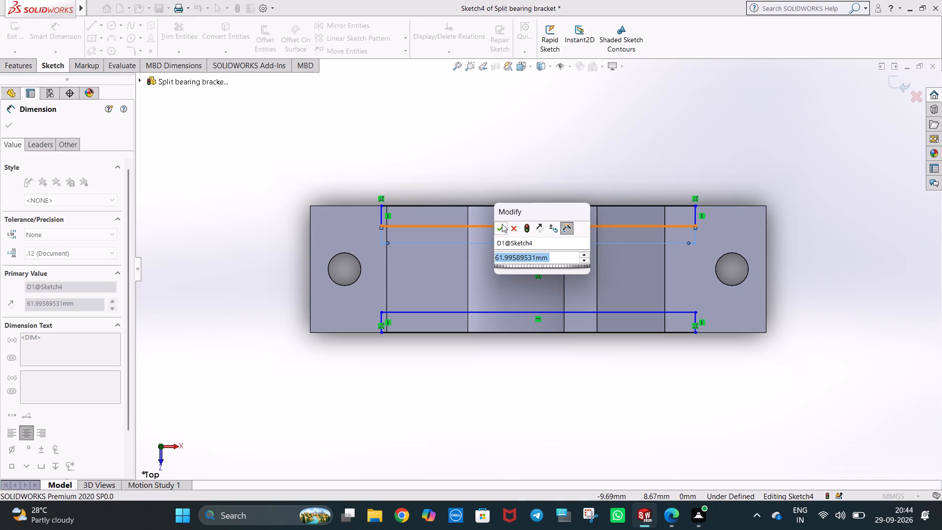
pyautogui.click(503, 226)
pyautogui.click(469, 168)
pyautogui.click(381, 214)
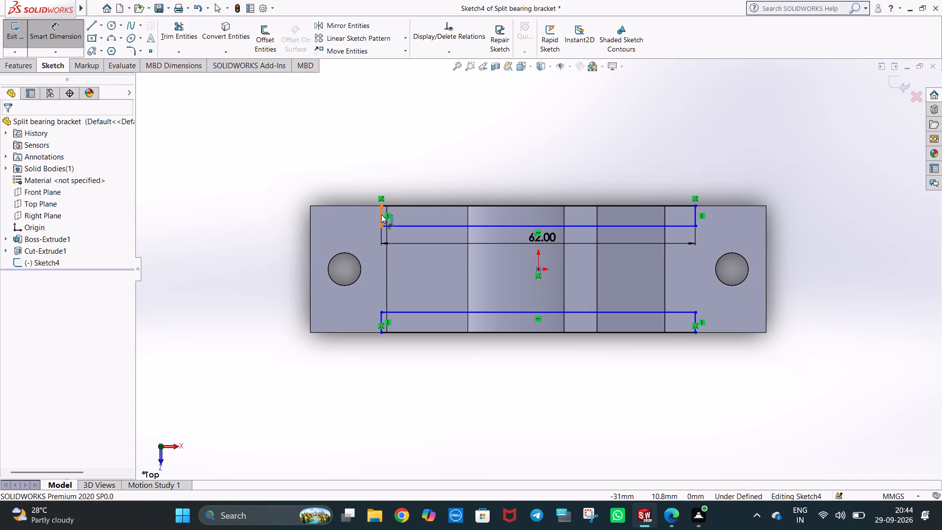
pyautogui.click(366, 217)
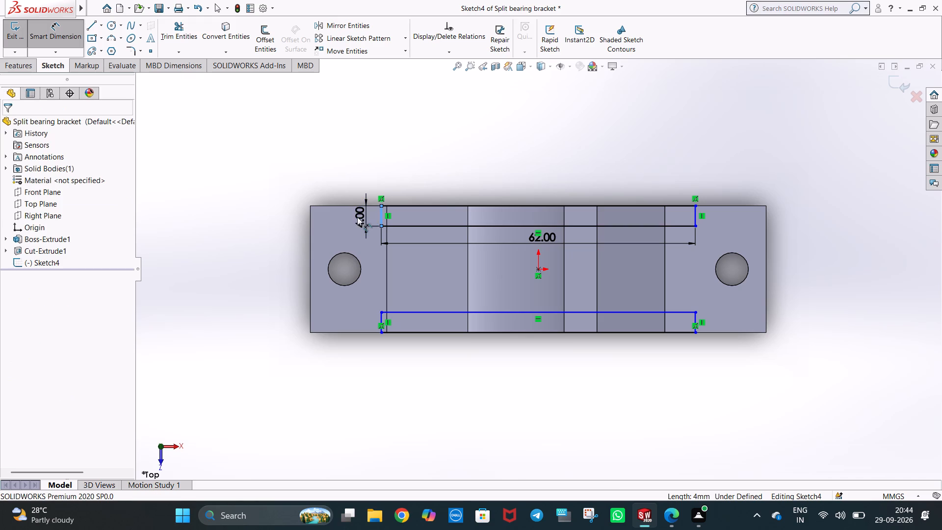
pyautogui.click(325, 204)
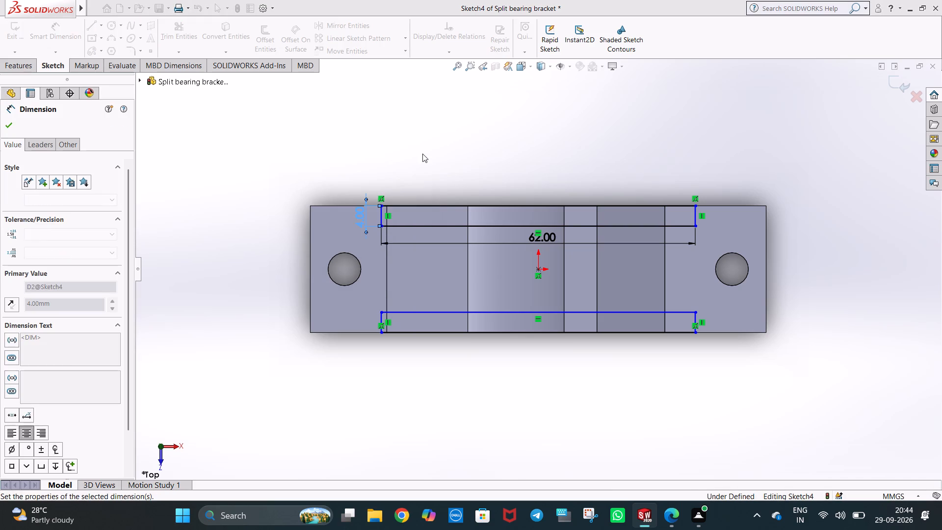
pyautogui.click(422, 154)
# Dimension the perpendicular distance from the origin to the front strip's inner long line, accepting it as drawn.
pyautogui.click(537, 269)
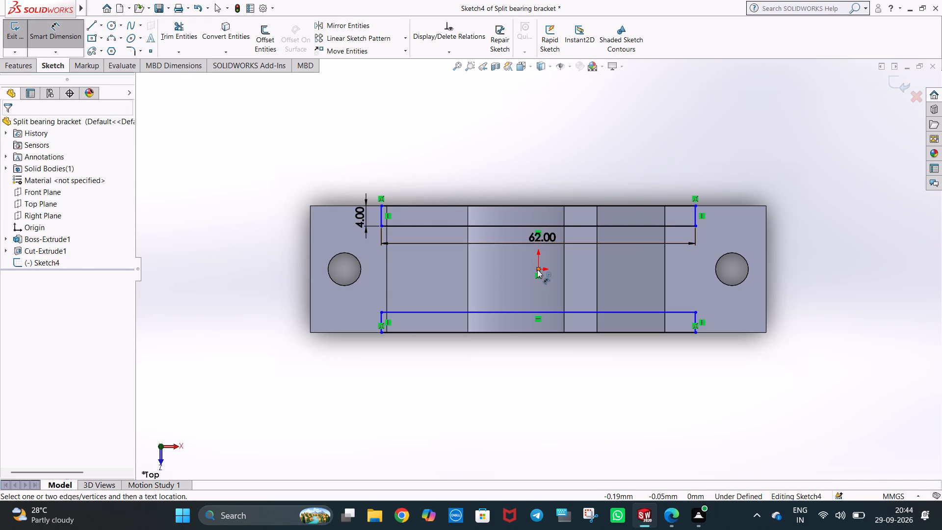
pyautogui.click(563, 313)
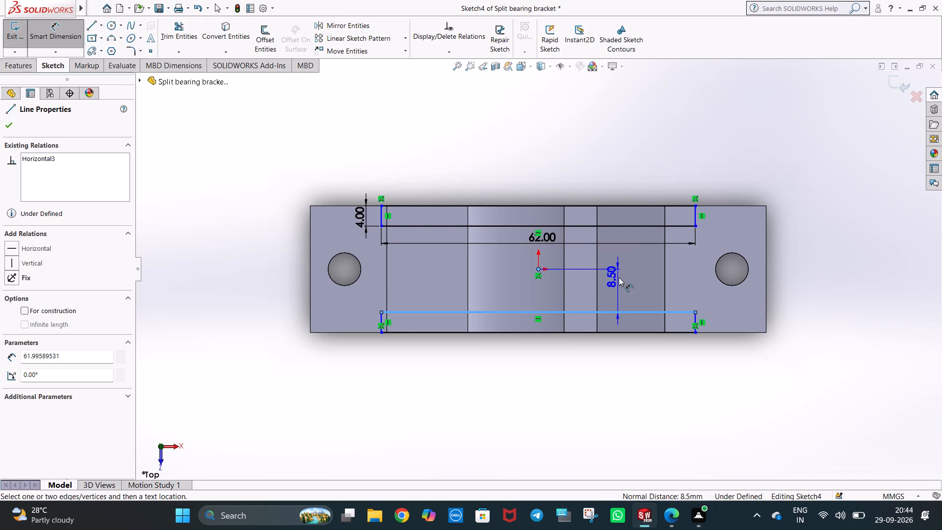
pyautogui.click(621, 288)
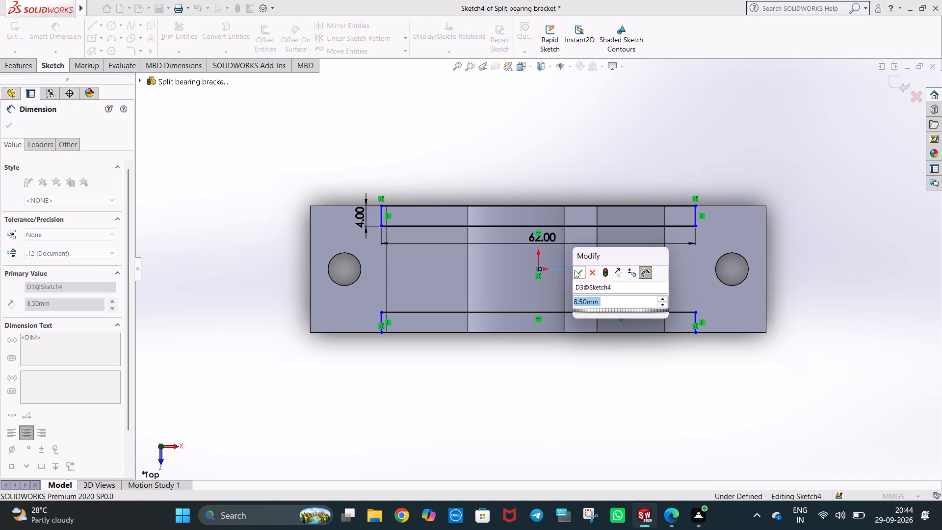
pyautogui.click(575, 269)
pyautogui.click(589, 178)
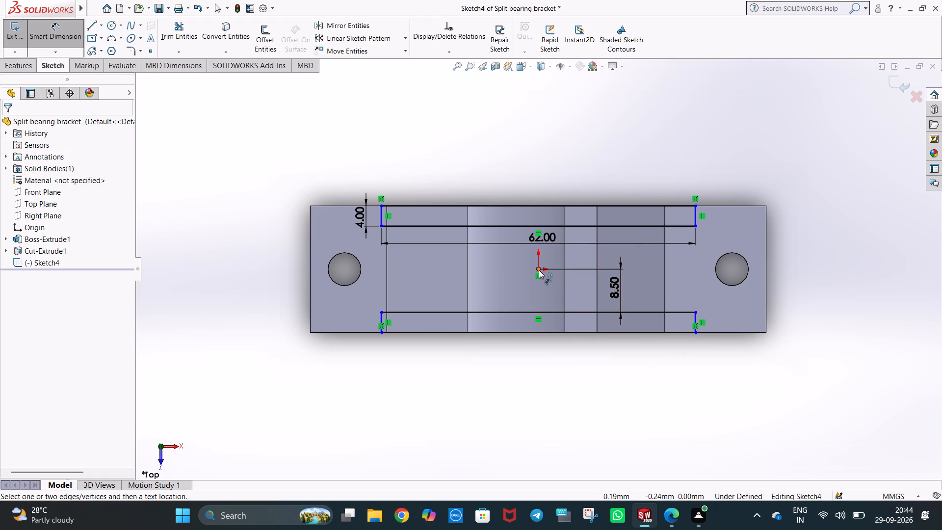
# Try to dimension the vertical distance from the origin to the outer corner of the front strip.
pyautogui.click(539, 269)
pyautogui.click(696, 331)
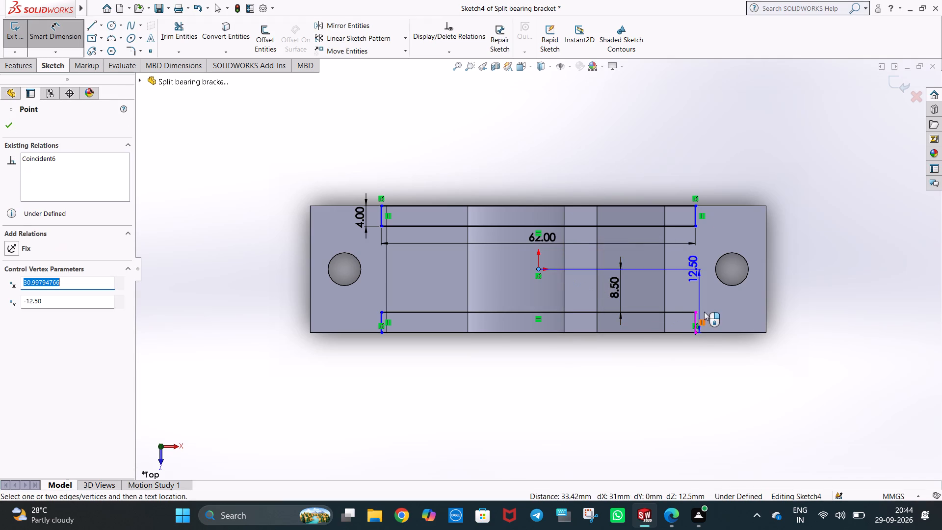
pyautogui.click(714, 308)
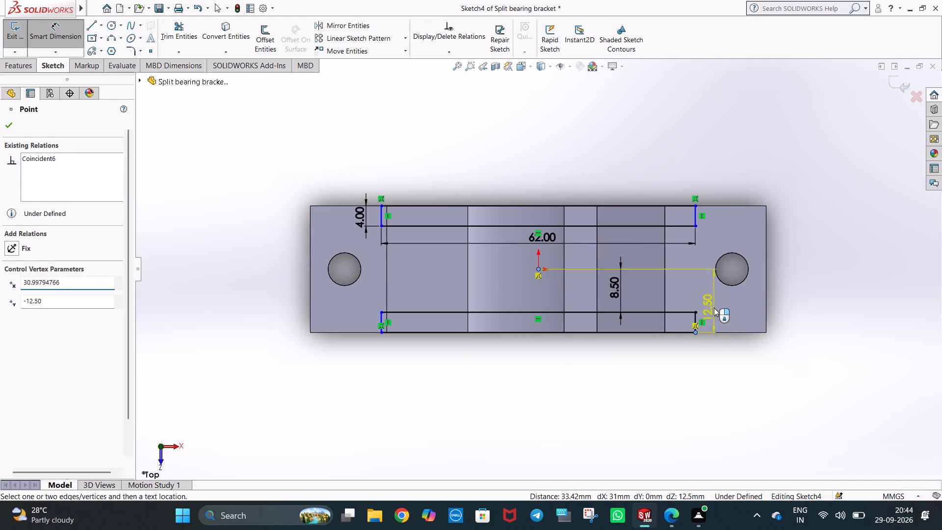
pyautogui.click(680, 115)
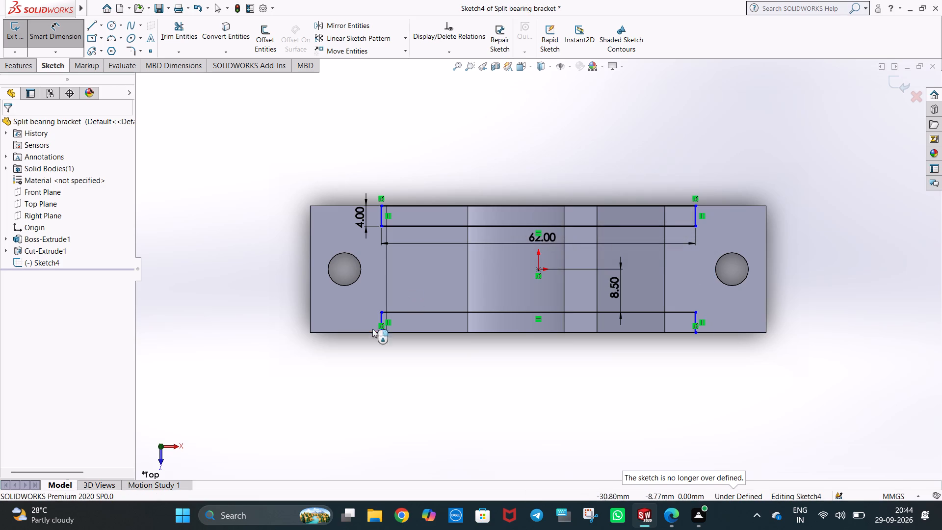
# Dimension the diagonal distance between the front strip's inner corner on the negative X side and the origin, accepting it as drawn.
pyautogui.click(382, 312)
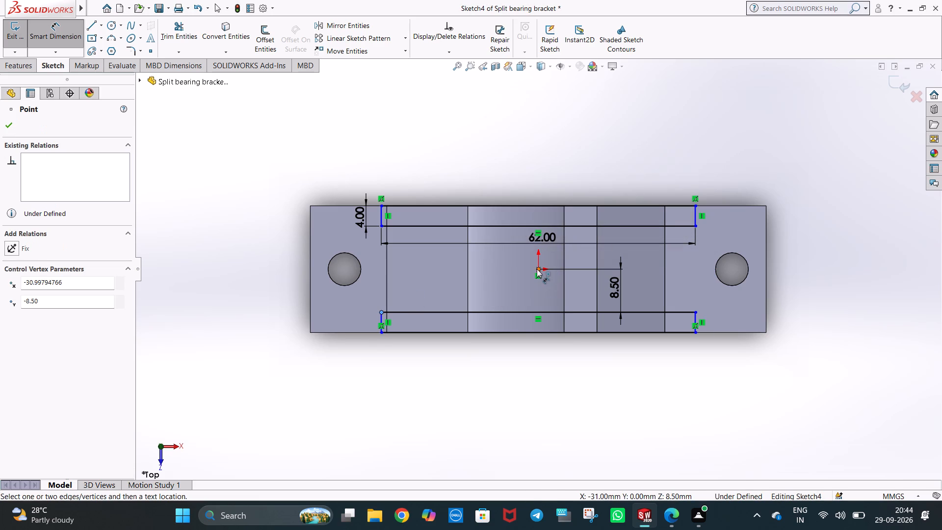
pyautogui.click(537, 269)
pyautogui.click(449, 286)
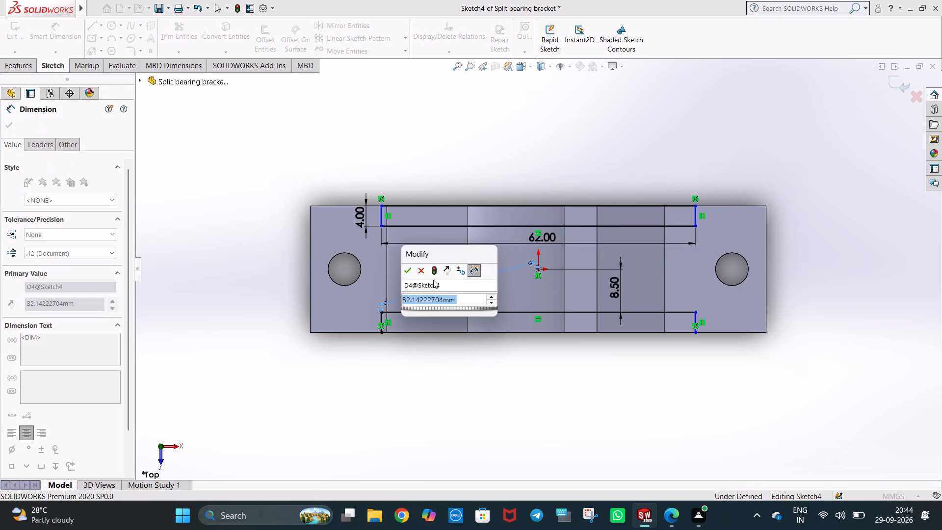
pyautogui.click(405, 269)
pyautogui.click(420, 170)
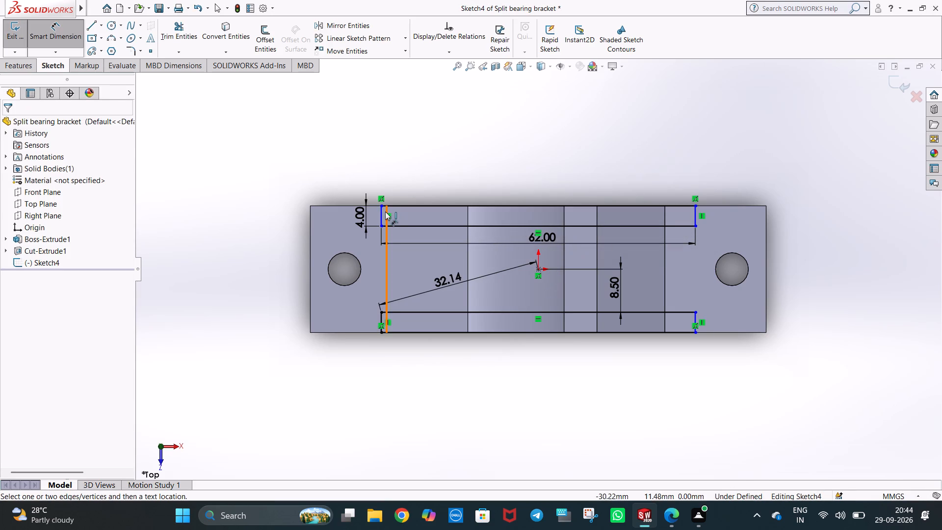
# Dimension the horizontal distance from the back strip's outer corner on the negative X side to the origin, accepting it as drawn.
pyautogui.click(381, 207)
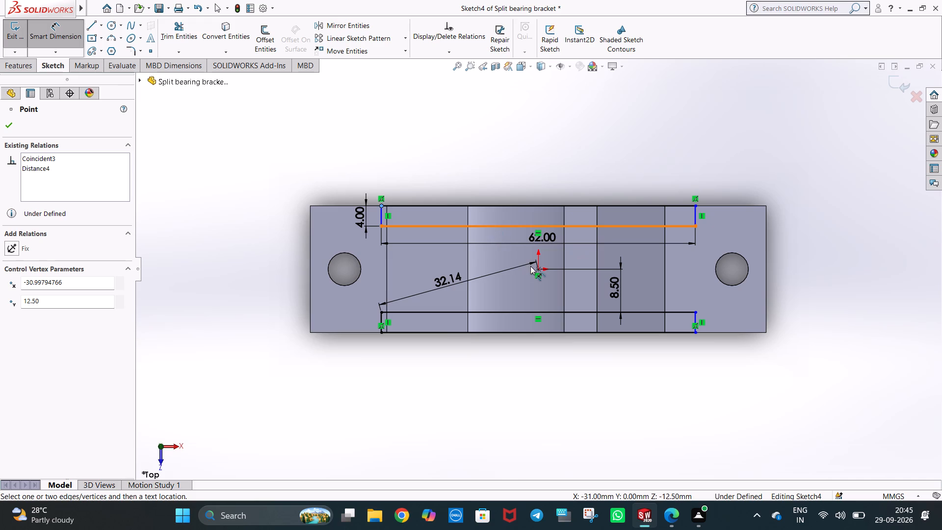
pyautogui.click(538, 269)
pyautogui.click(470, 201)
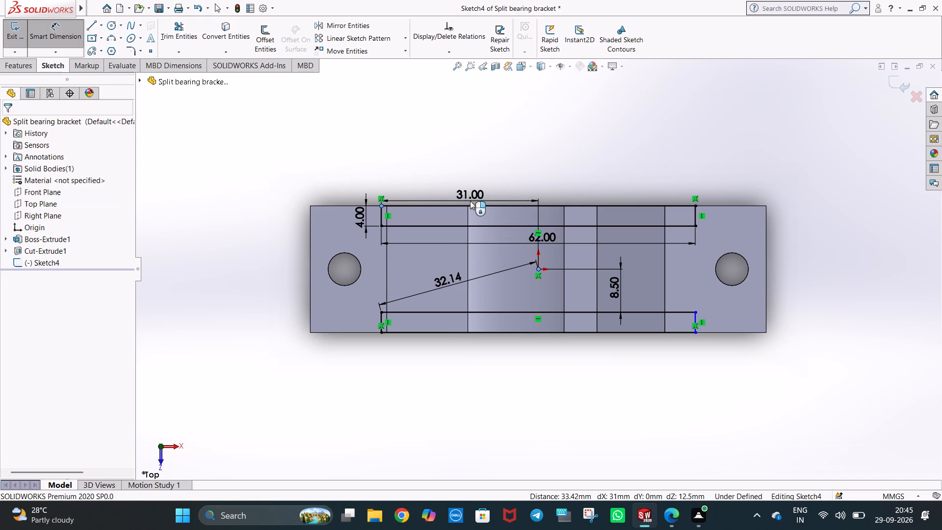
pyautogui.click(427, 183)
pyautogui.click(513, 134)
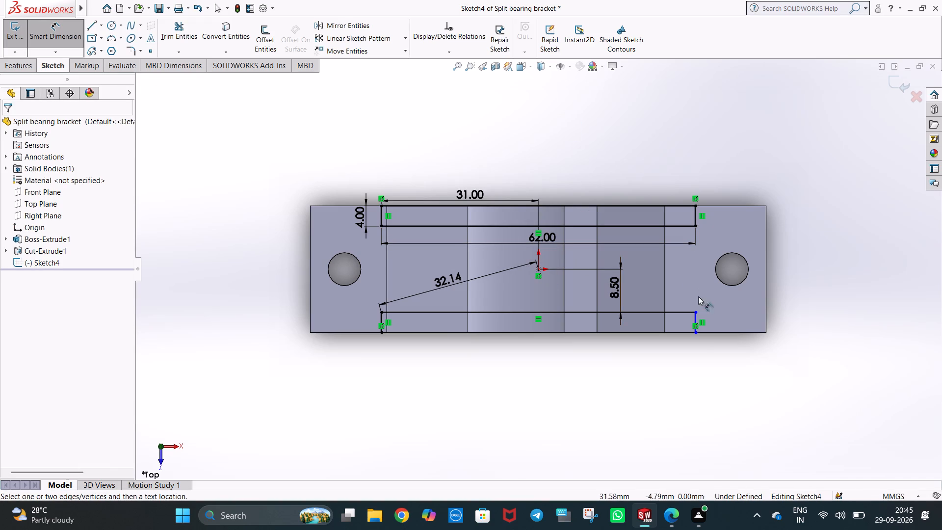
# Dimension the distance between the two strips' inner corners on the positive X side, accepting it as drawn.
pyautogui.click(696, 312)
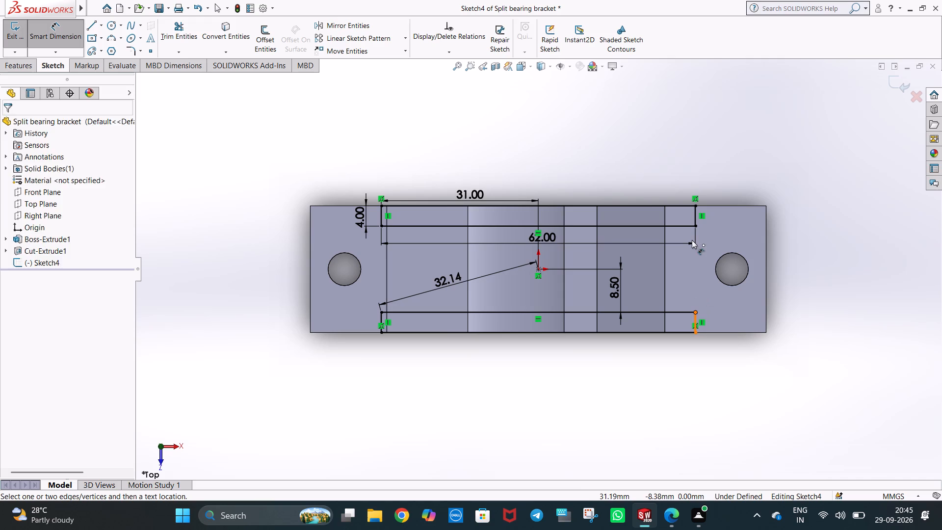
pyautogui.click(695, 226)
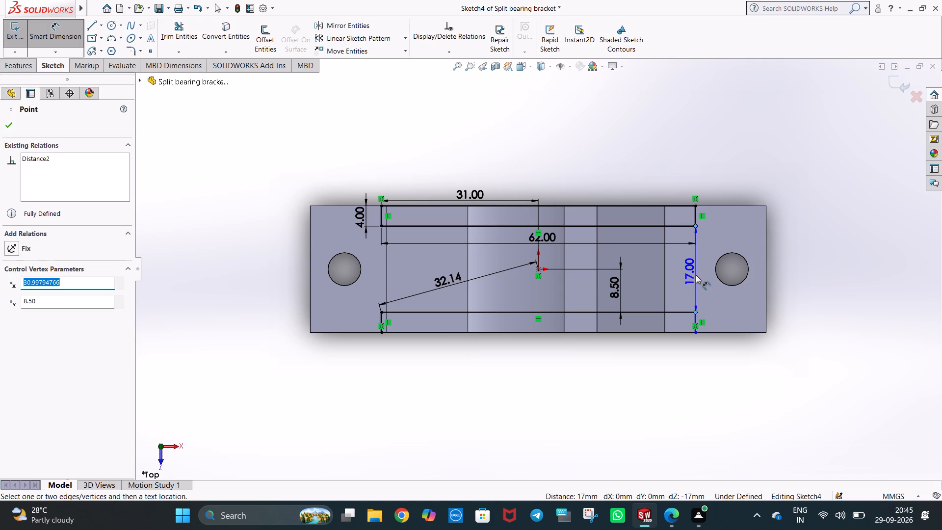
pyautogui.click(696, 272)
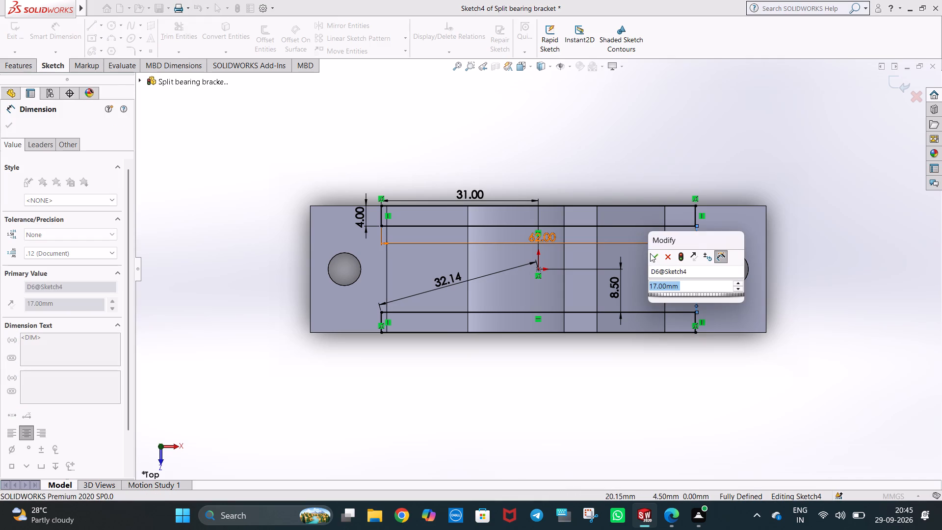
pyautogui.click(654, 254)
pyautogui.click(694, 159)
# Cut both edge strips up through the bracket body with a blind Extruded Cut, direction reversed and depth 100 mm.
pyautogui.moveTo(678, 349); pyautogui.dragTo(678, 328, button='middle')
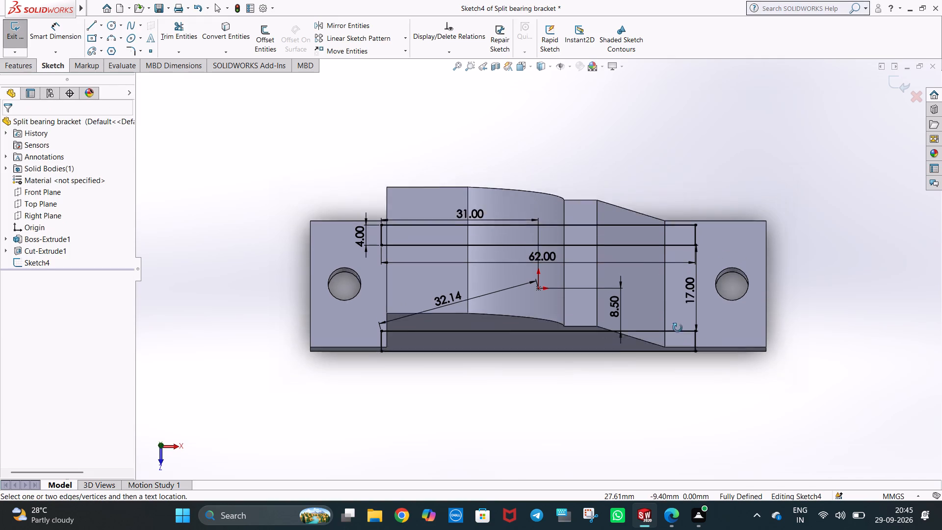
pyautogui.moveTo(678, 328); pyautogui.dragTo(677, 348, button='middle')
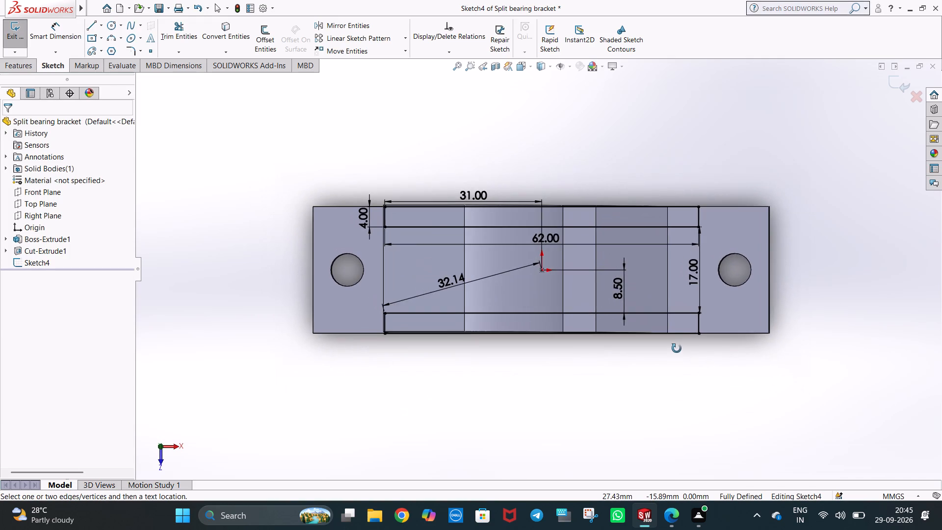
pyautogui.moveTo(677, 348); pyautogui.dragTo(665, 335, button='middle')
pyautogui.click(20, 63)
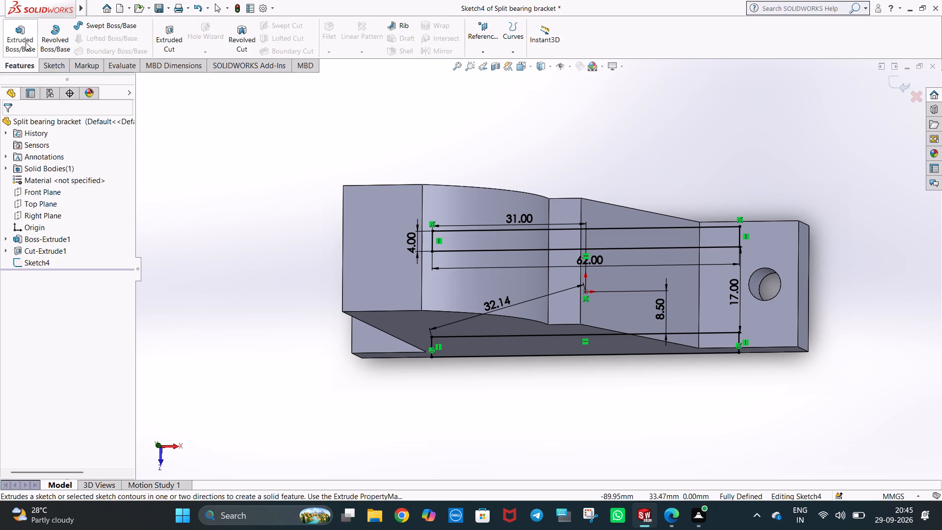
pyautogui.click(174, 31)
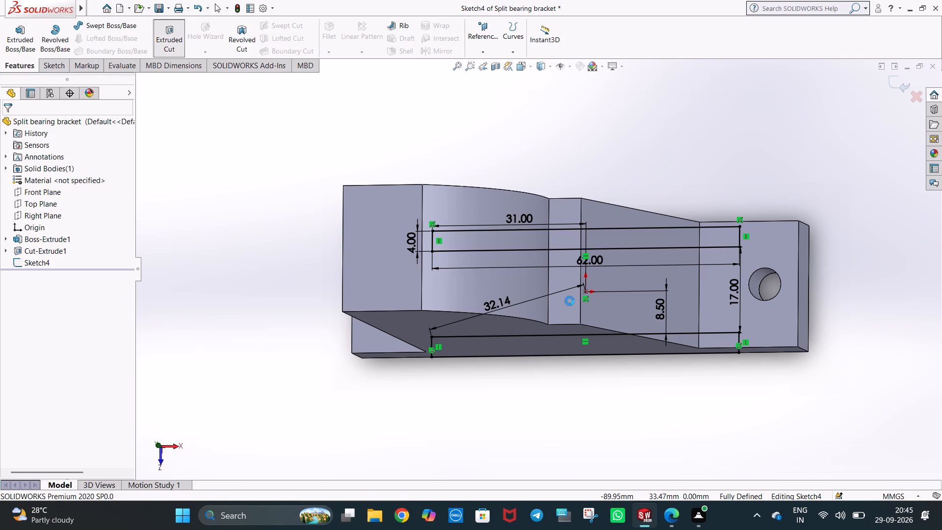
pyautogui.moveTo(717, 377); pyautogui.dragTo(644, 317, button='middle')
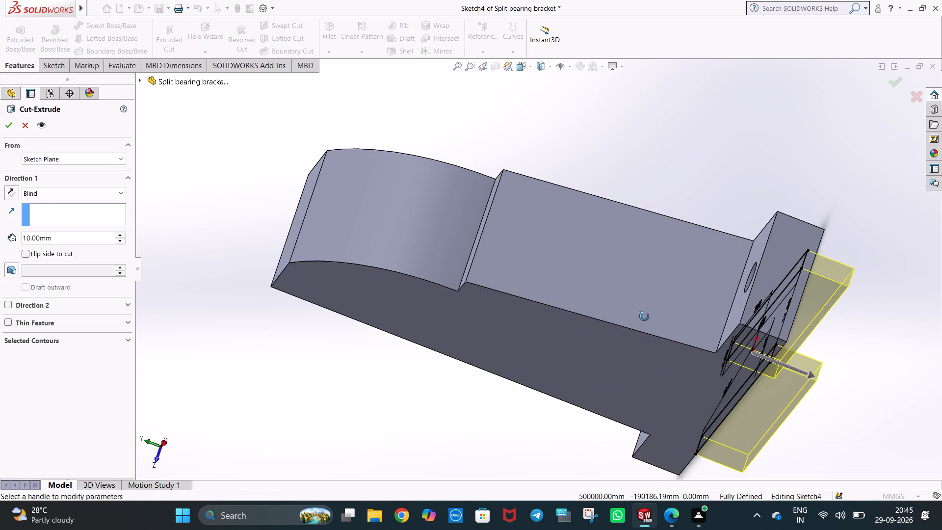
pyautogui.moveTo(644, 317); pyautogui.dragTo(662, 296, button='middle')
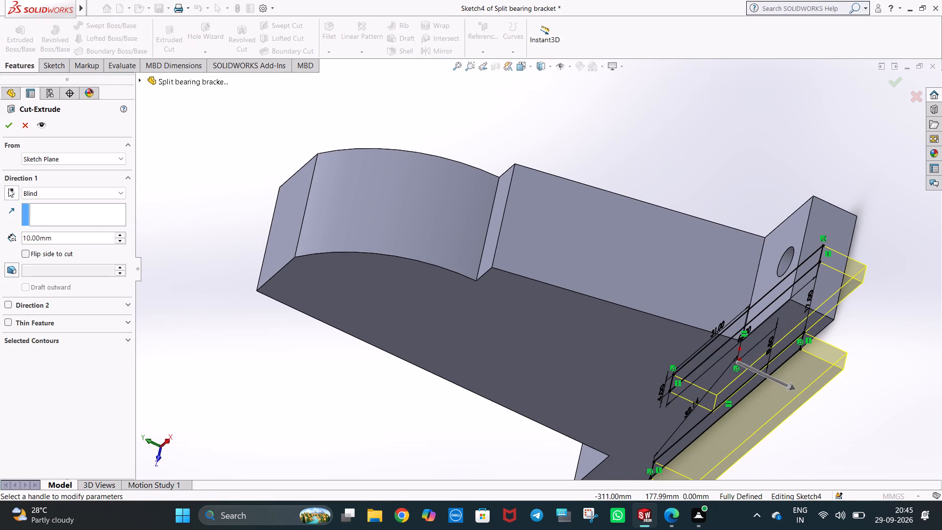
pyautogui.click(8, 188)
pyautogui.scroll(2, 698, 348)
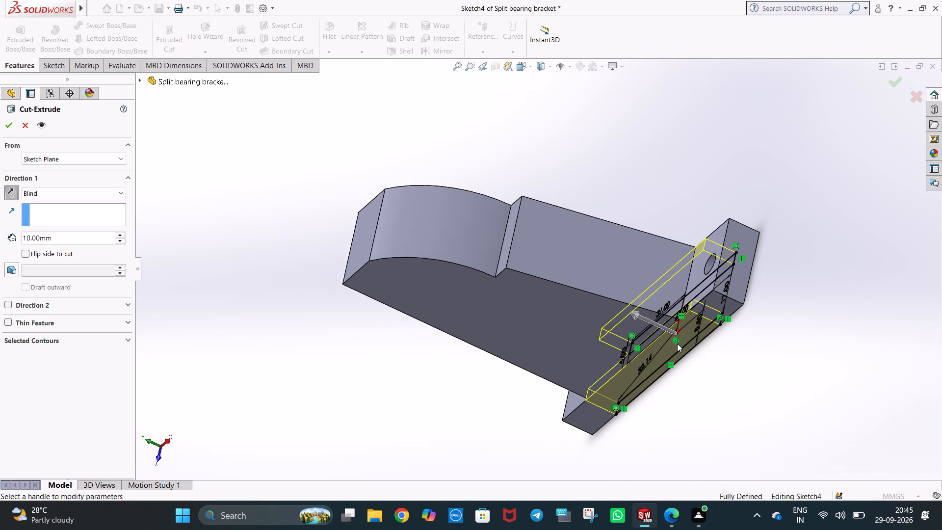
pyautogui.moveTo(677, 344); pyautogui.dragTo(756, 317, button='middle')
pyautogui.moveTo(663, 398); pyautogui.dragTo(655, 362, button='middle')
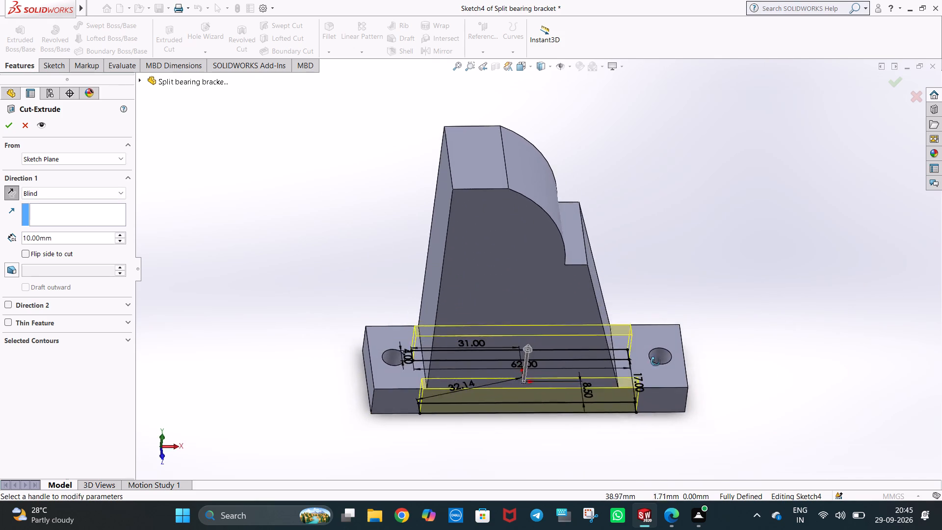
pyautogui.moveTo(655, 362); pyautogui.dragTo(774, 315, button='middle')
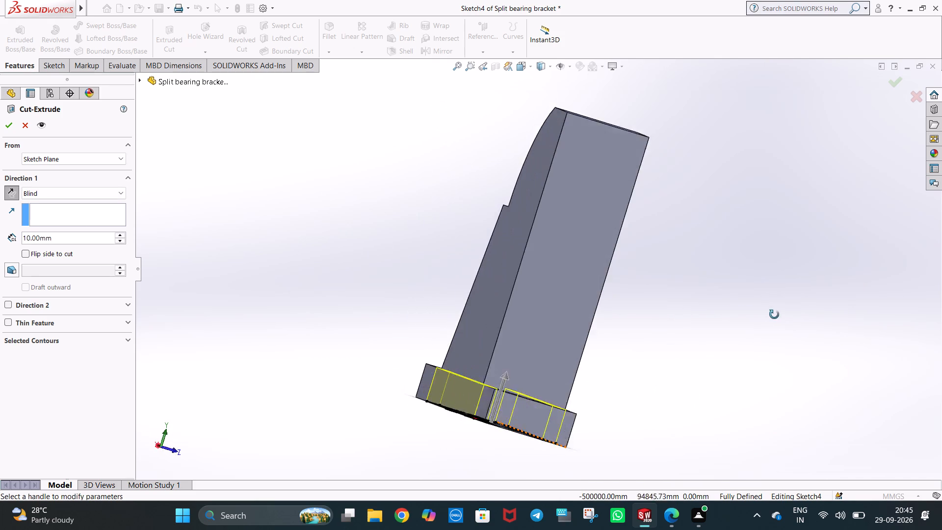
pyautogui.moveTo(774, 315); pyautogui.dragTo(716, 376, button='middle')
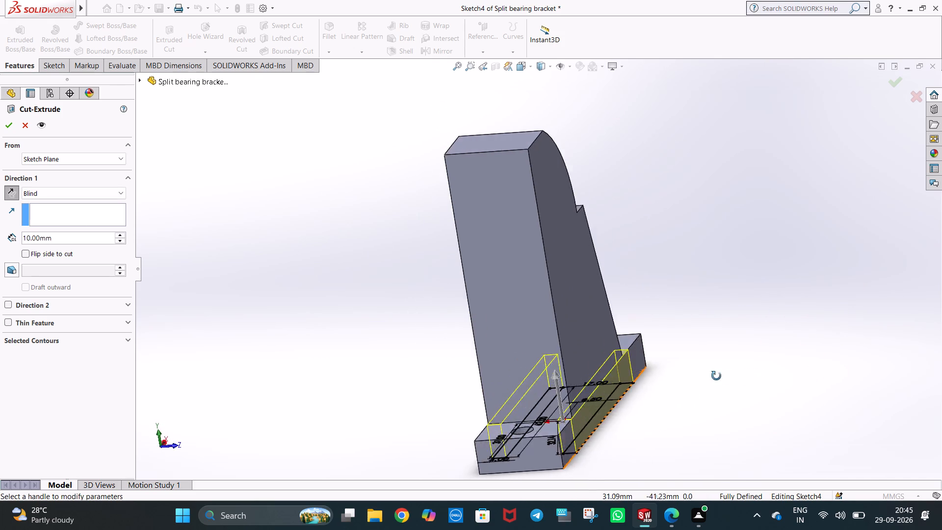
pyautogui.moveTo(716, 376); pyautogui.dragTo(650, 379, button='middle')
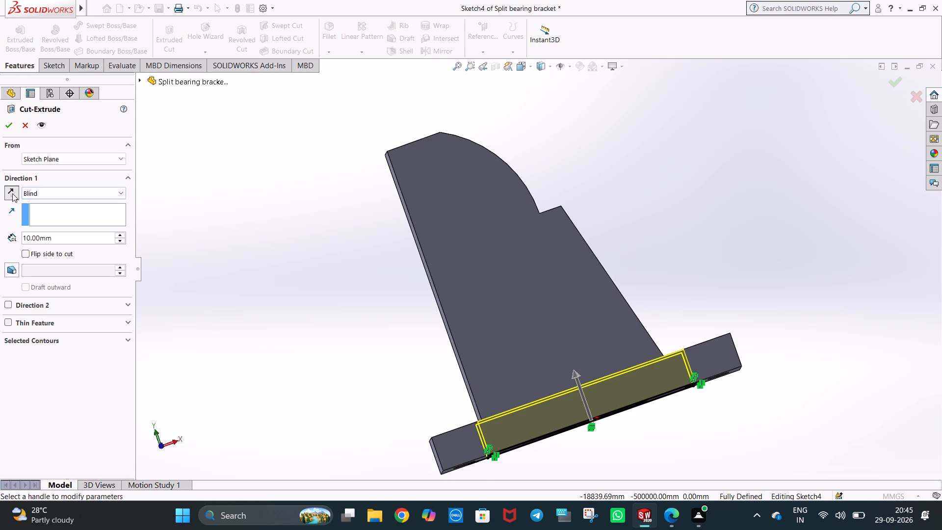
pyautogui.moveTo(66, 240); pyautogui.dragTo(22, 242)
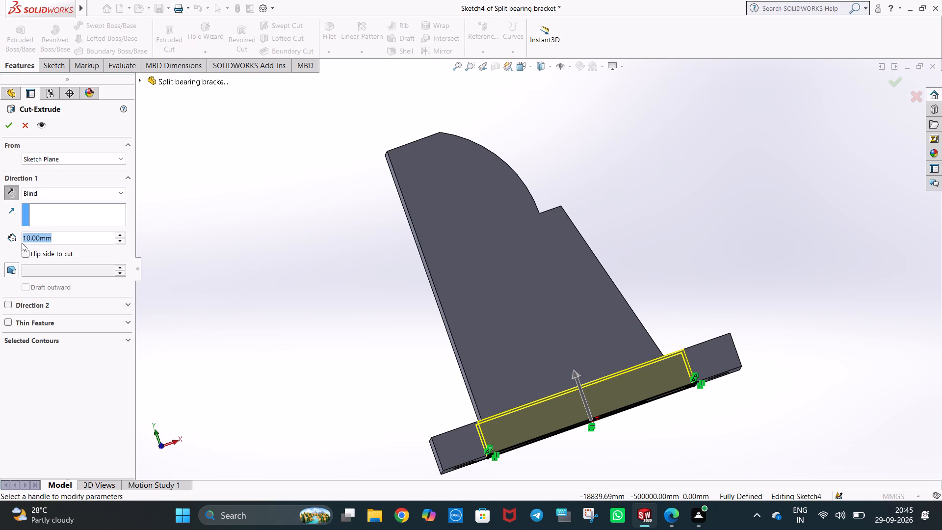
pyautogui.write('100')
pyautogui.press('Return')
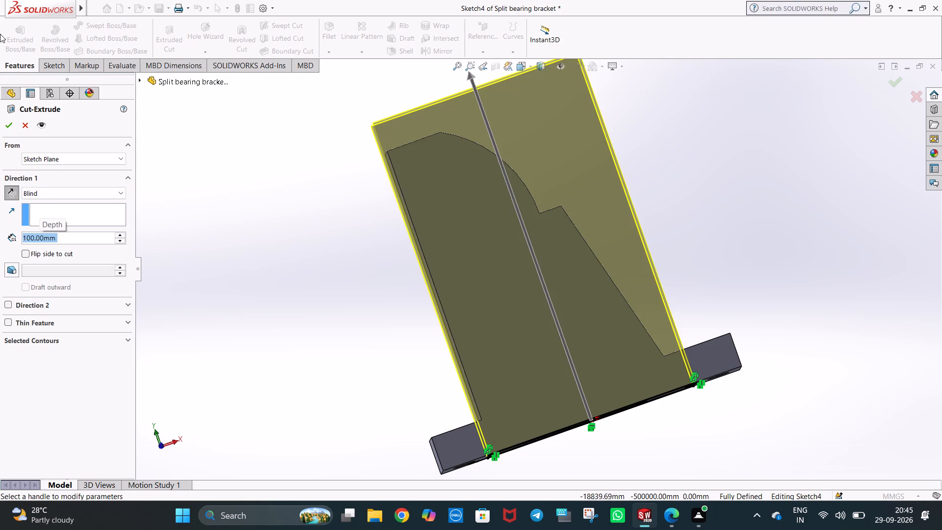
pyautogui.moveTo(469, 315); pyautogui.dragTo(619, 366, button='middle')
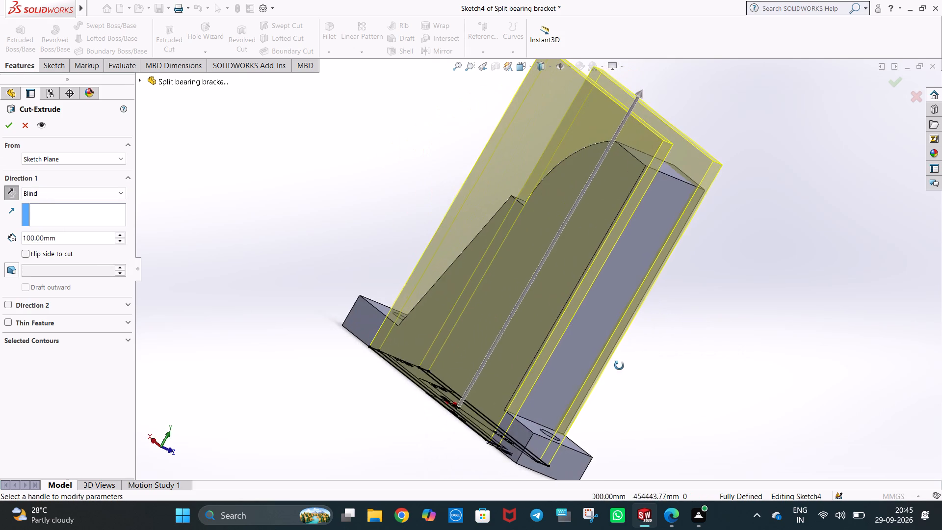
pyautogui.moveTo(619, 366); pyautogui.dragTo(481, 378, button='middle')
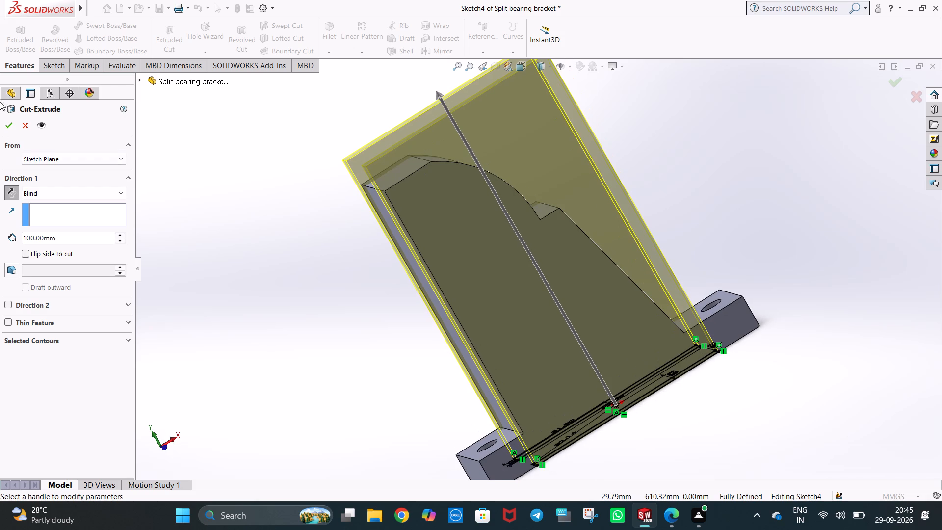
pyautogui.click(5, 123)
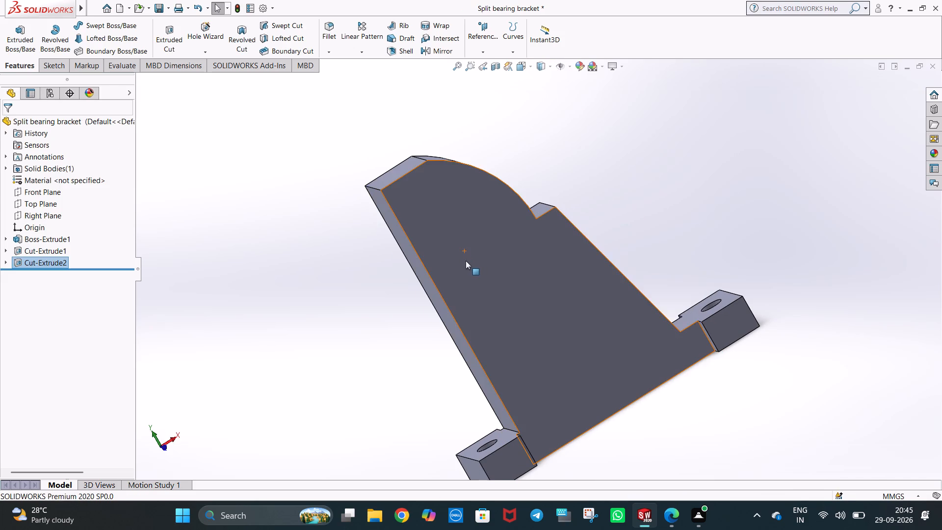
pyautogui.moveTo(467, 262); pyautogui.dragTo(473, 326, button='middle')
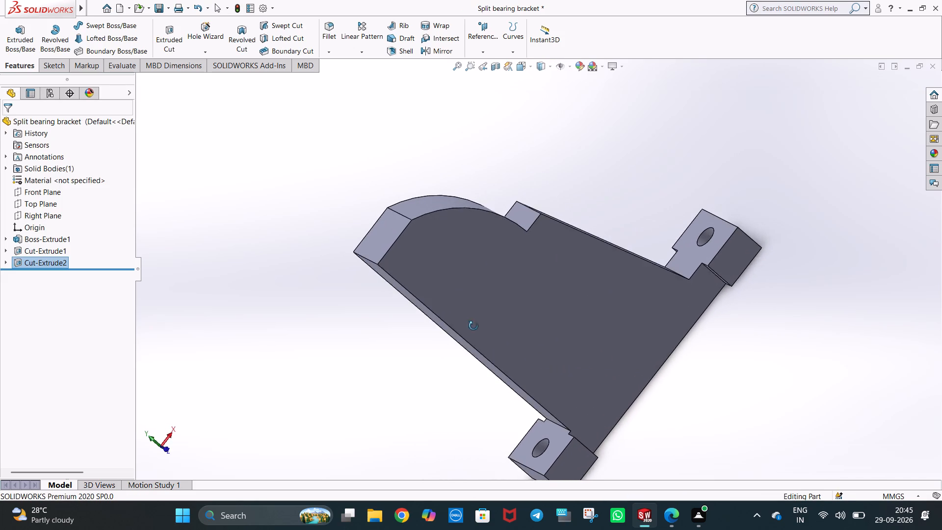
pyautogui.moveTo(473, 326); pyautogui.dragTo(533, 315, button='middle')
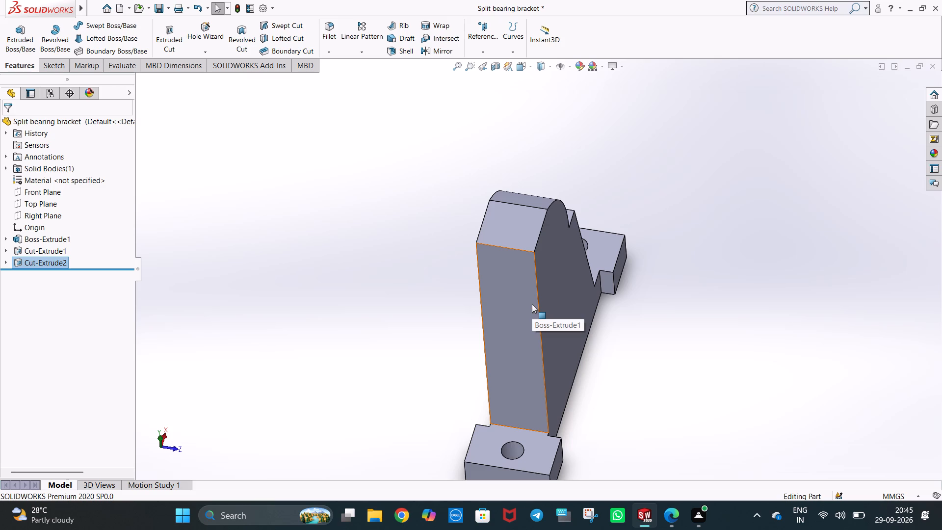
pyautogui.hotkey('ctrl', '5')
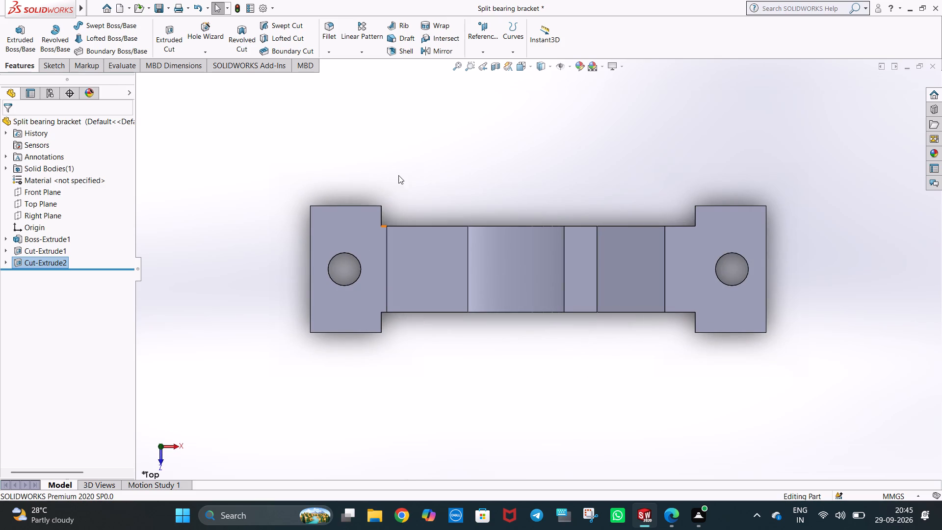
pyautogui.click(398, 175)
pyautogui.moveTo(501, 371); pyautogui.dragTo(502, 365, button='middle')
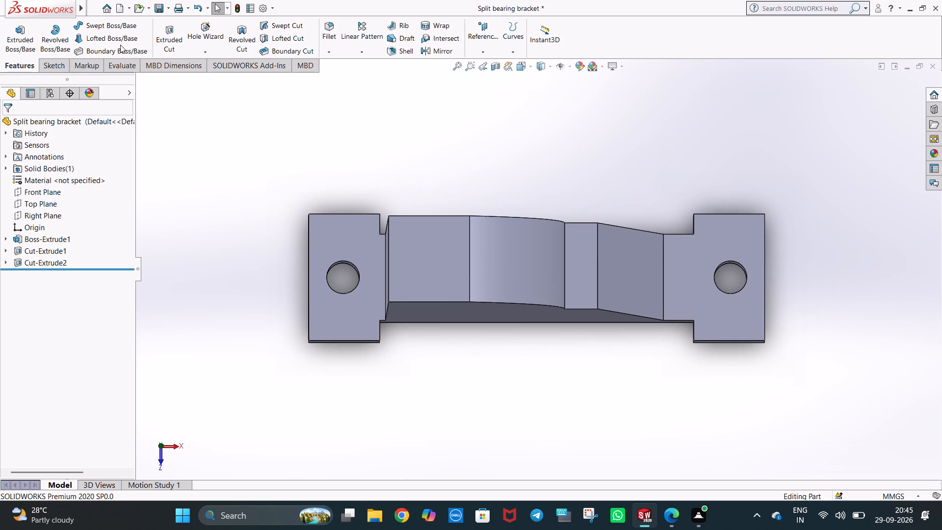
# Sketch a closed four-line rectangle on the Top Plane, about 62 by 4 mm, filling the back recess between the two mounting lugs.
pyautogui.click(53, 201)
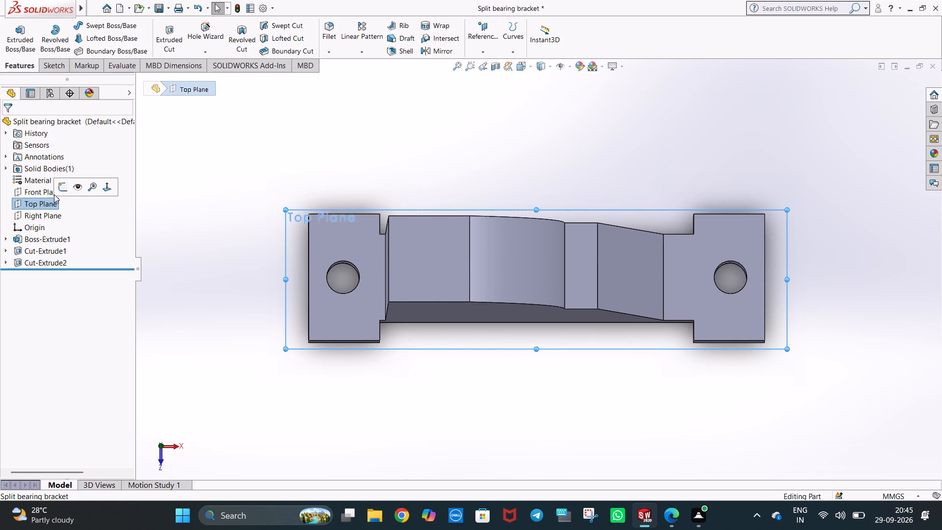
pyautogui.click(59, 187)
pyautogui.click(91, 27)
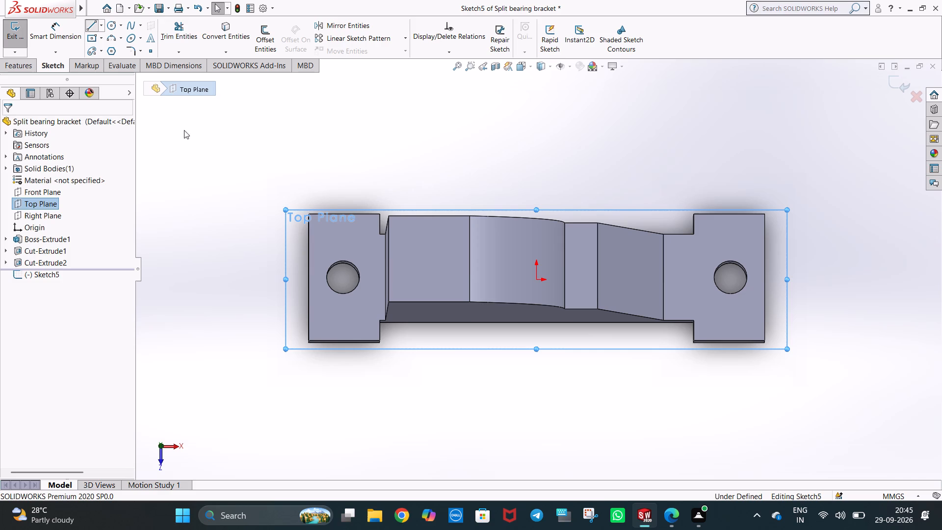
pyautogui.hotkey('ctrl', '5')
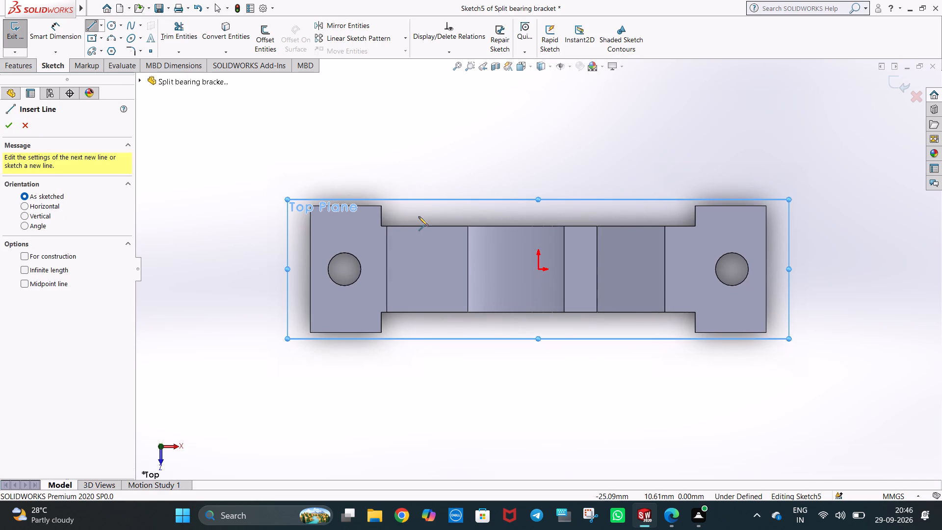
pyautogui.click(379, 205)
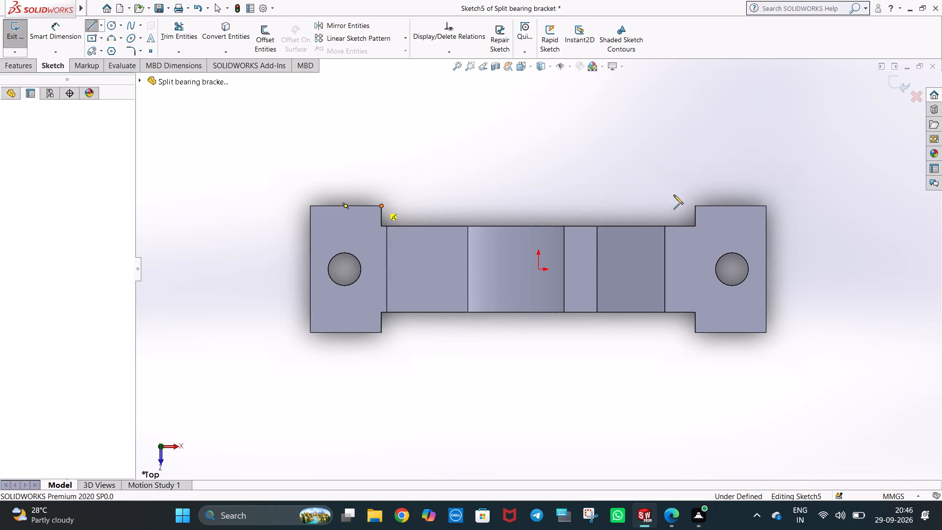
pyautogui.click(696, 206)
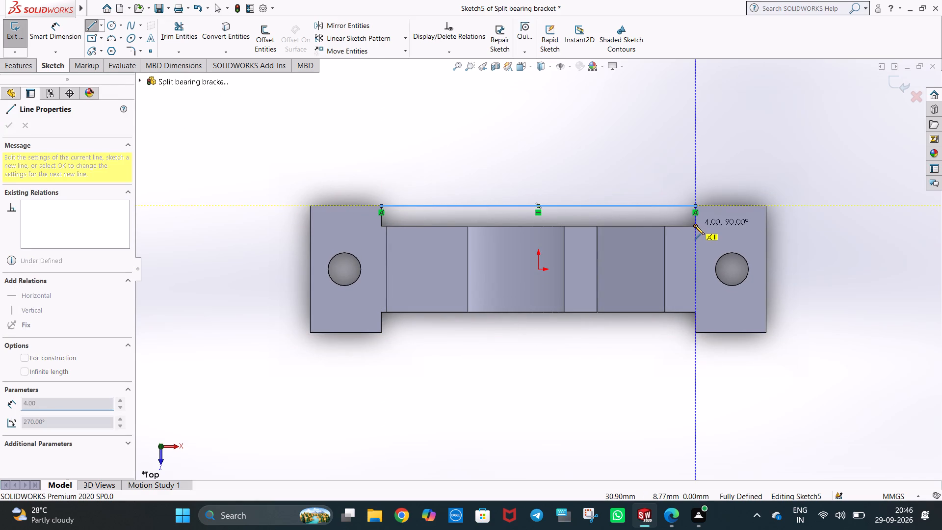
pyautogui.click(695, 225)
pyautogui.click(380, 225)
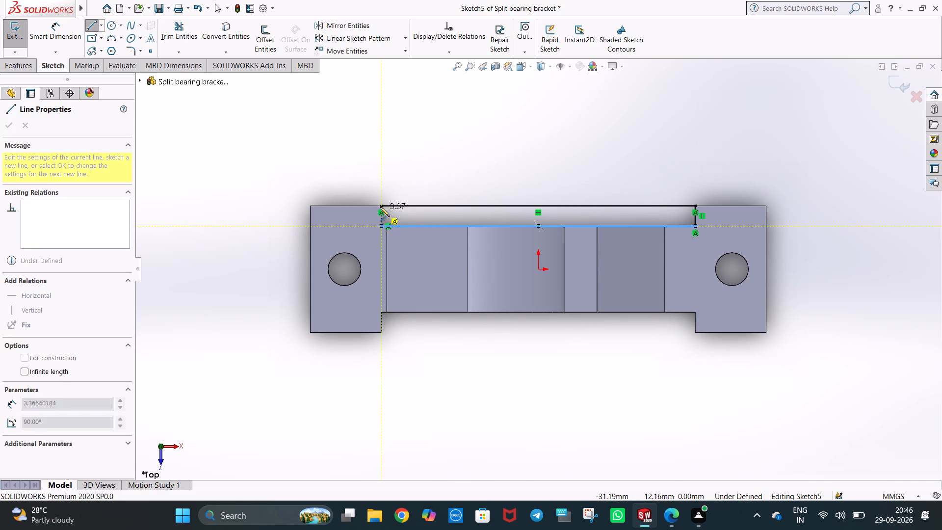
pyautogui.click(380, 205)
pyautogui.press('Escape')
pyautogui.press('Escape')
pyautogui.press('Escape')
pyautogui.click(401, 165)
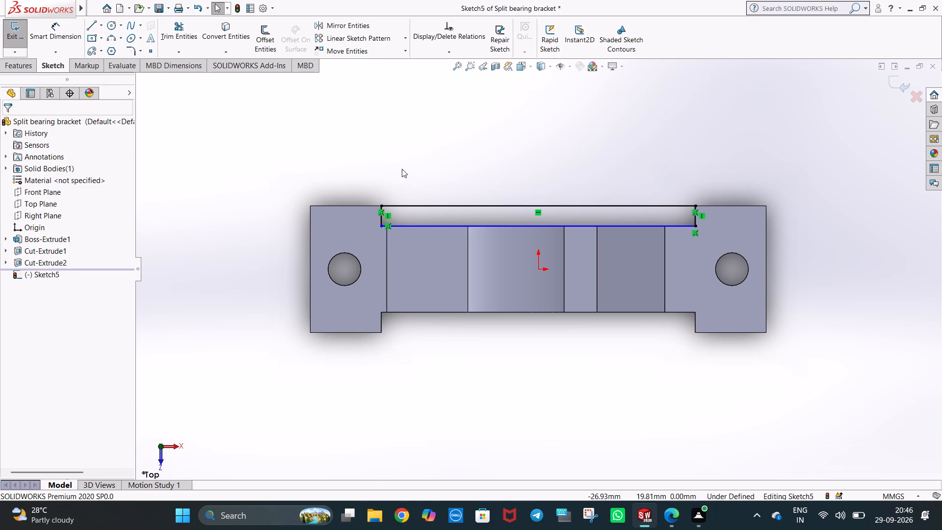
pyautogui.middleClick(402, 167)
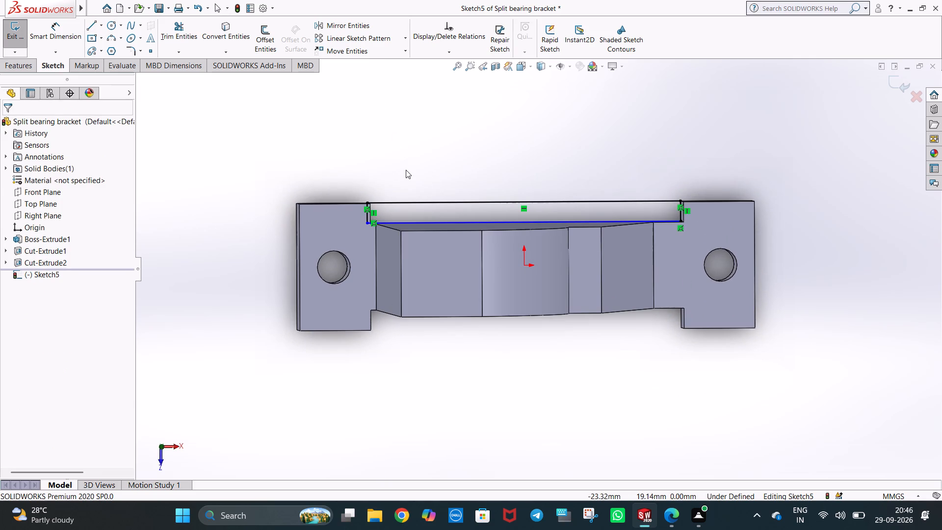
pyautogui.hotkey('ctrl', '5')
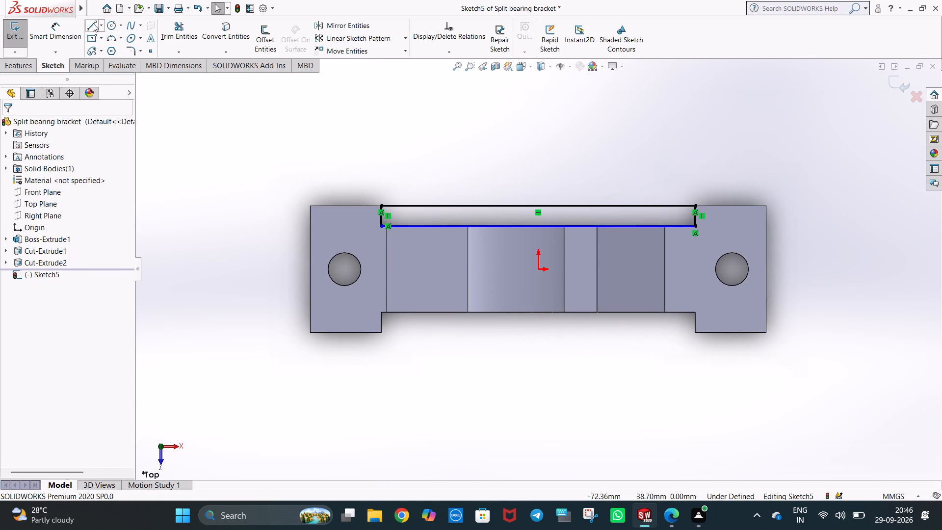
# Sketch a closed four-line rectangle, about 62 by 4 mm, filling the front recess between the two mounting lugs.
pyautogui.click(93, 23)
pyautogui.click(380, 313)
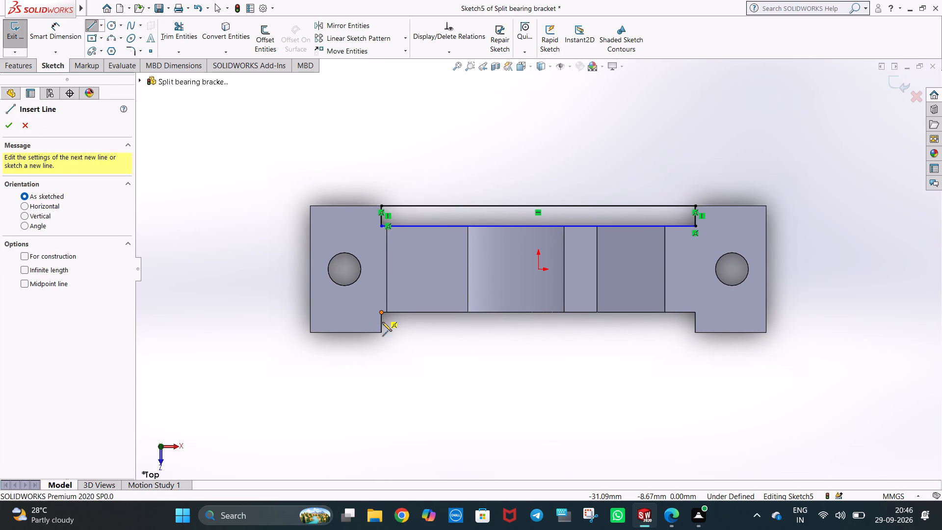
pyautogui.click(381, 333)
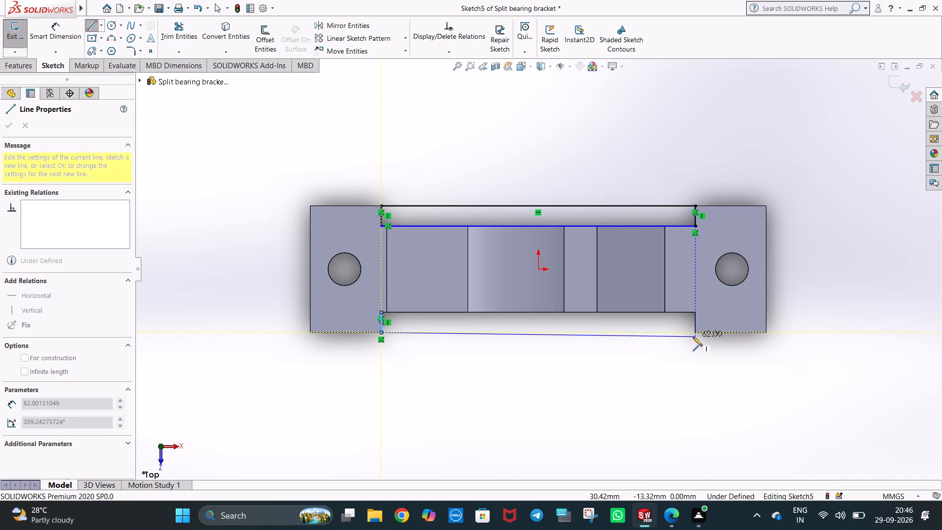
pyautogui.click(694, 332)
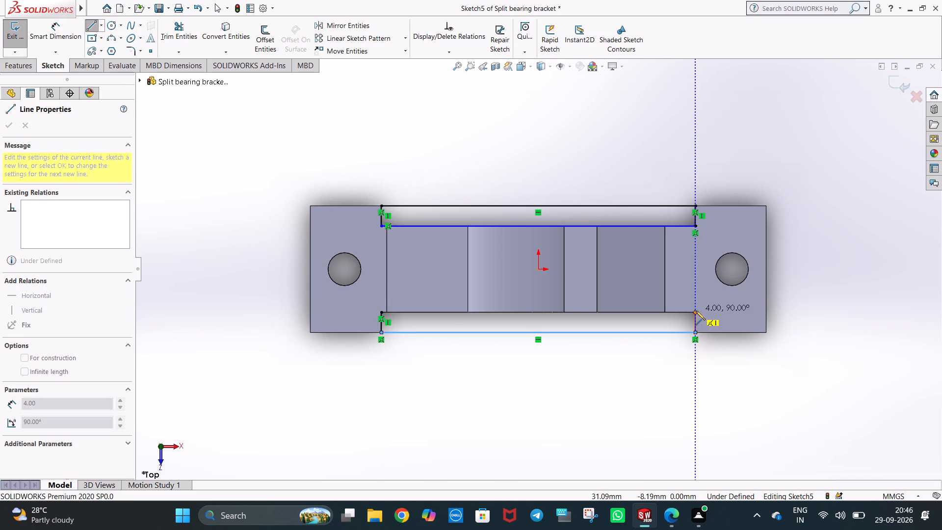
pyautogui.click(696, 311)
pyautogui.click(379, 311)
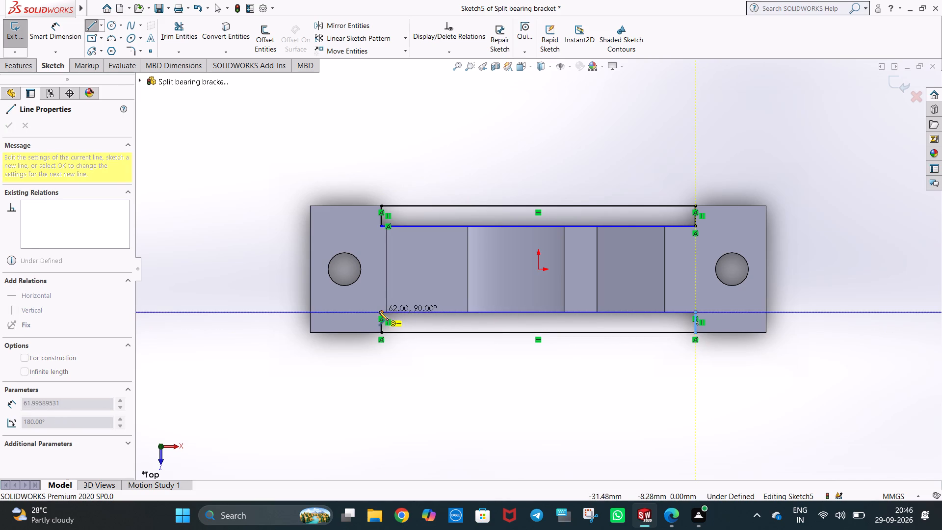
pyautogui.press('Escape')
pyautogui.press('Escape')
pyautogui.press('Escape')
pyautogui.press('Escape')
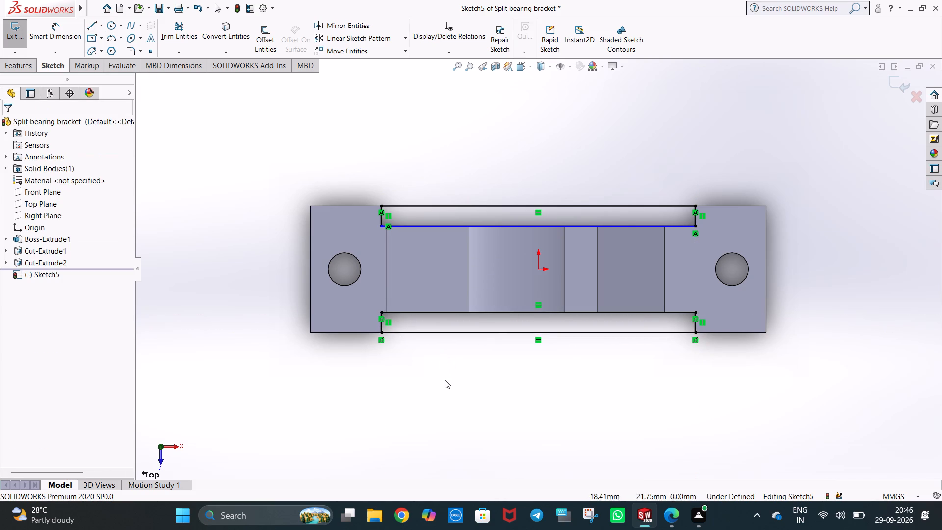
pyautogui.click(445, 380)
# Dimension the length of the back rectangle's inner line, accepting it as drawn.
pyautogui.click(56, 39)
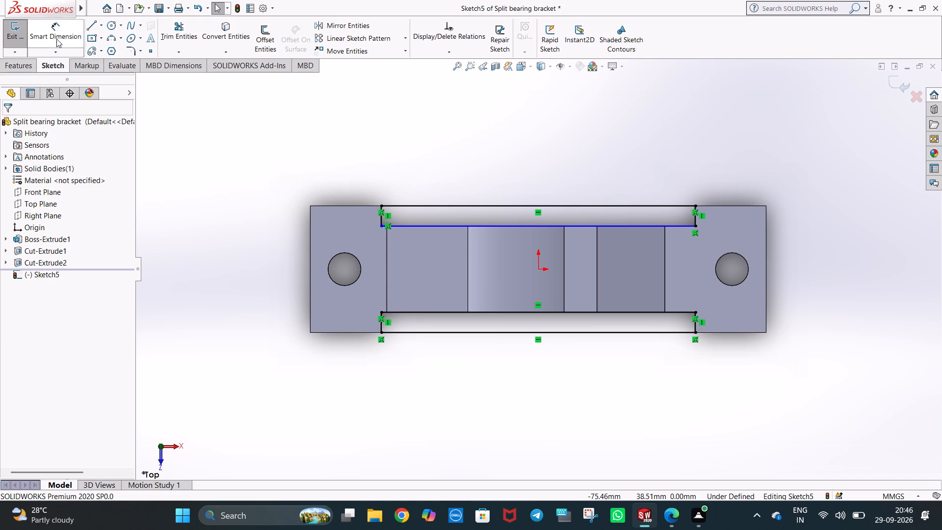
pyautogui.click(569, 228)
pyautogui.click(553, 240)
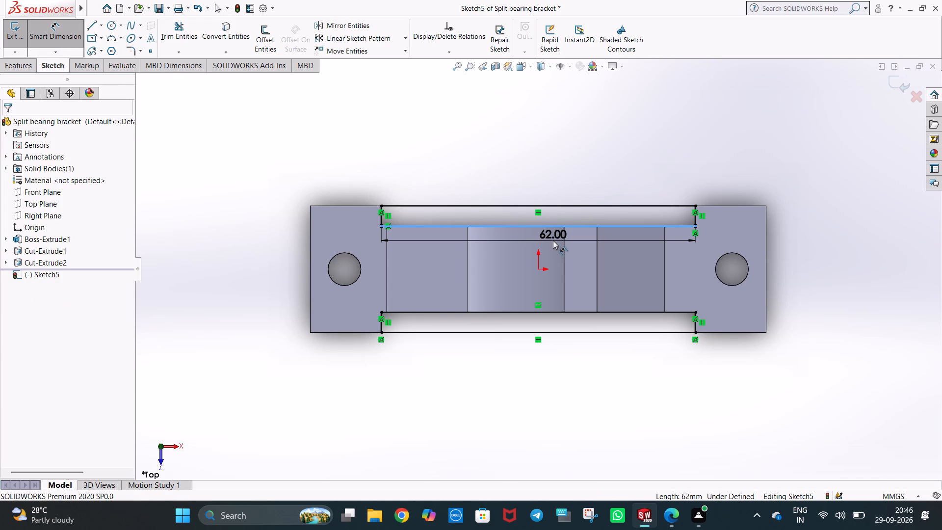
pyautogui.click(514, 223)
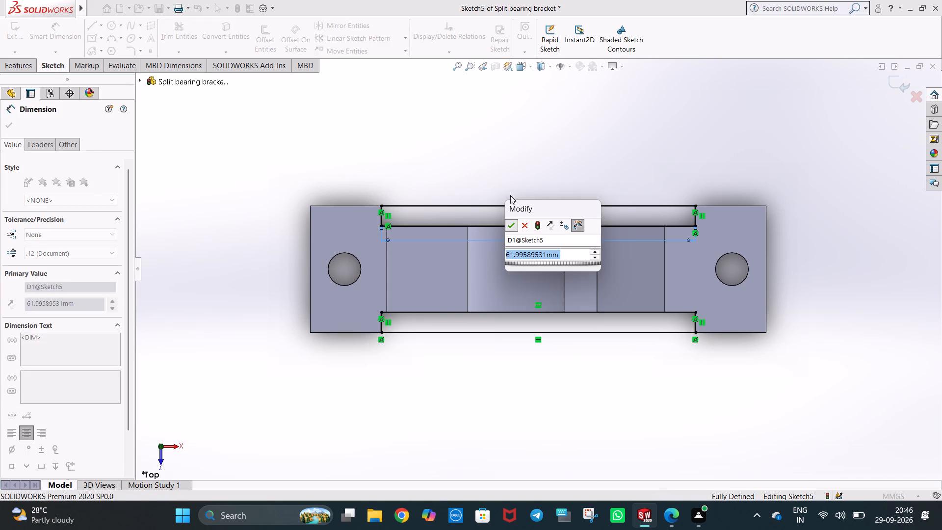
pyautogui.click(535, 153)
# Extrude both strip rectangles upward as a blind Boss-Extrude 10 mm deep, merged with the bracket base.
pyautogui.moveTo(474, 382); pyautogui.dragTo(471, 327, button='middle')
pyautogui.click(18, 71)
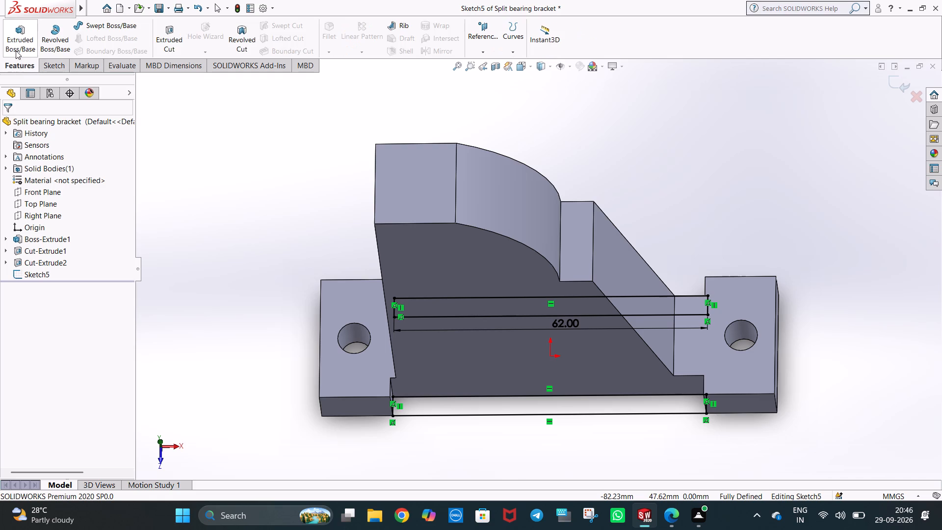
pyautogui.click(14, 43)
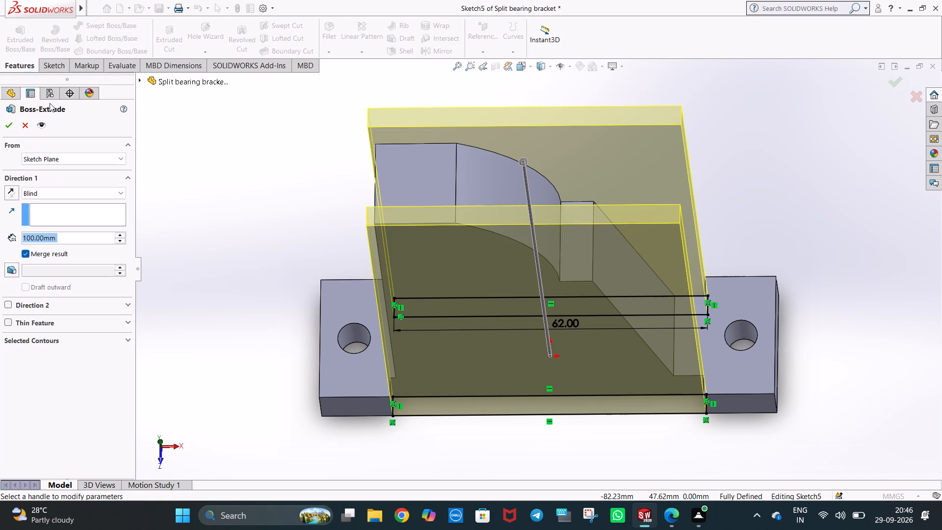
pyautogui.write('10')
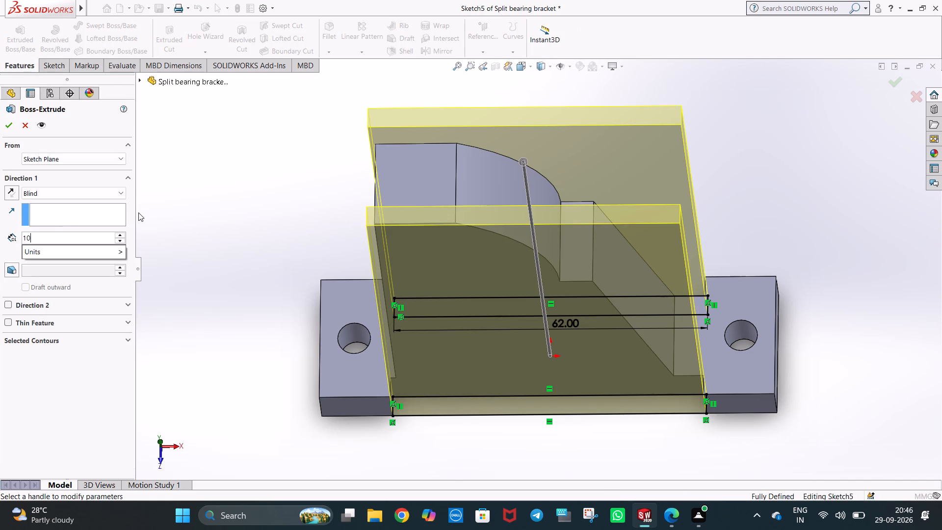
pyautogui.press('Return')
pyautogui.moveTo(481, 345); pyautogui.dragTo(482, 280, button='middle')
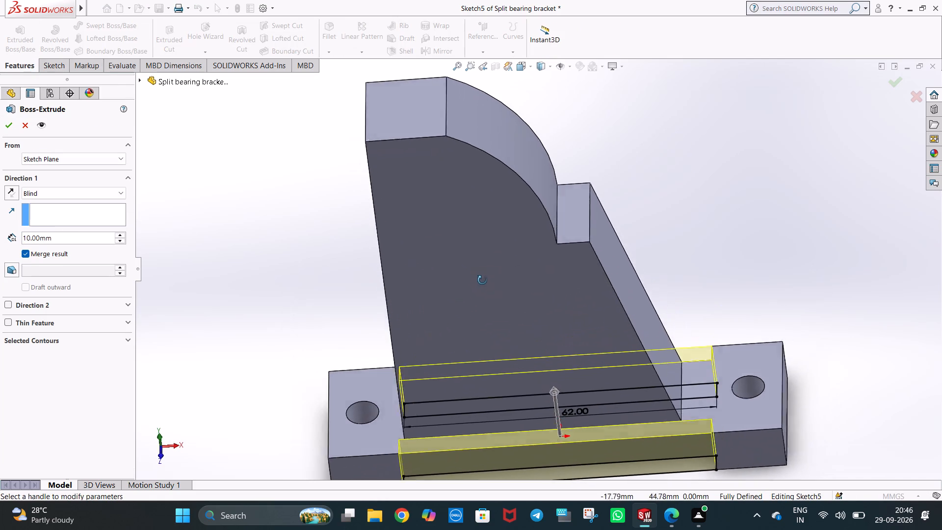
pyautogui.moveTo(482, 280); pyautogui.dragTo(492, 251, button='middle')
pyautogui.moveTo(488, 350); pyautogui.dragTo(481, 249, button='middle')
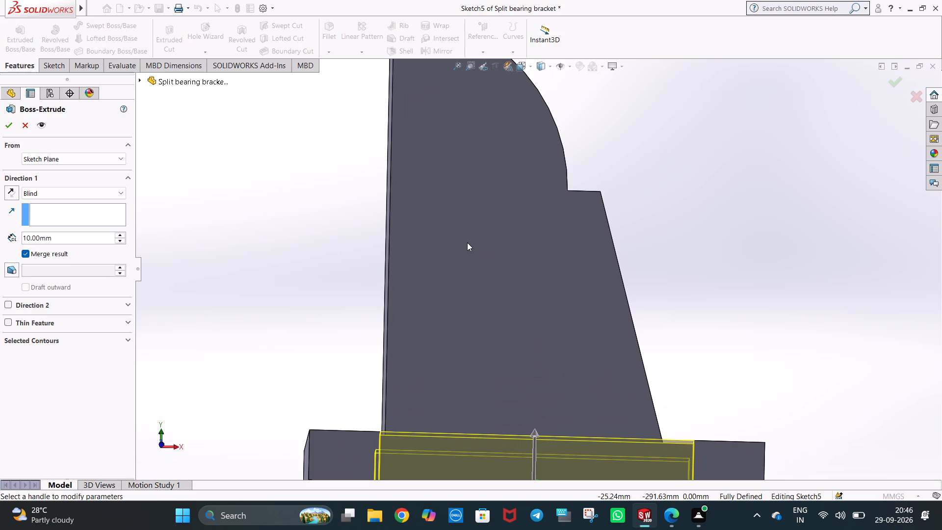
pyautogui.hotkey('ctrl', '1')
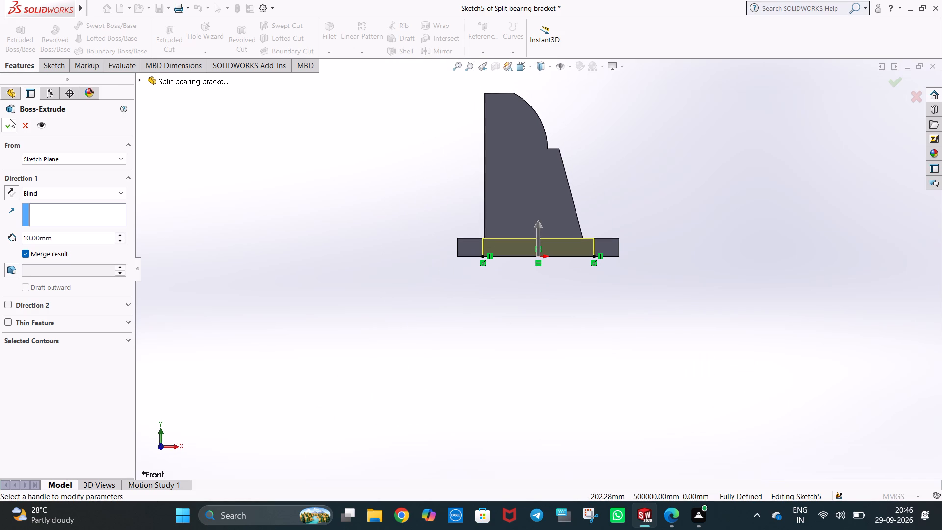
pyautogui.click(10, 120)
# Examine the bracket's base and upright body from the front and at an angle.
pyautogui.moveTo(562, 213); pyautogui.dragTo(573, 339, button='middle')
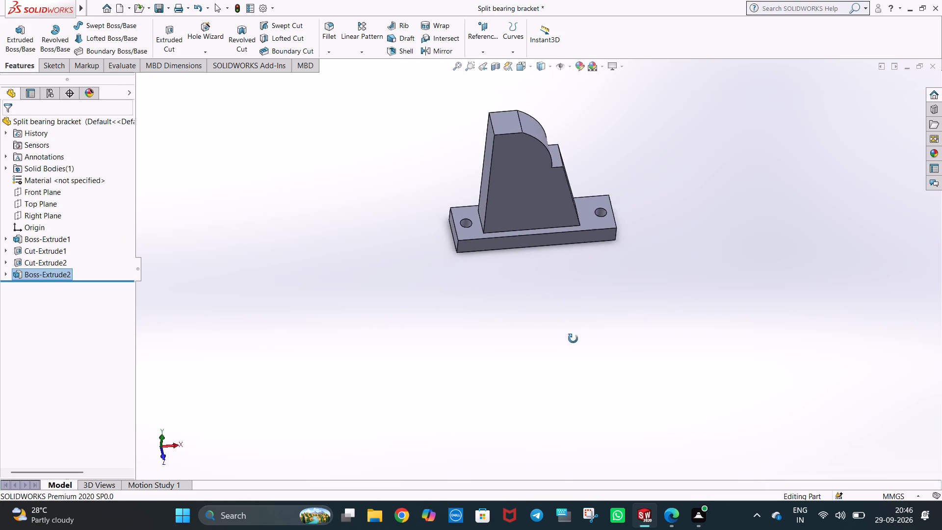
pyautogui.moveTo(573, 339); pyautogui.dragTo(576, 322, button='middle')
pyautogui.hotkey('ctrl', '1')
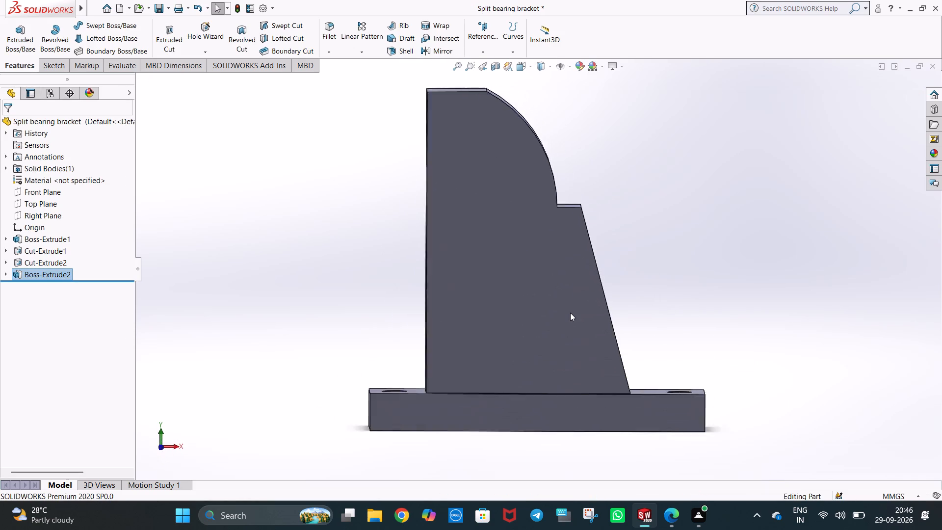
pyautogui.press('super+p')
pyautogui.click(599, 197)
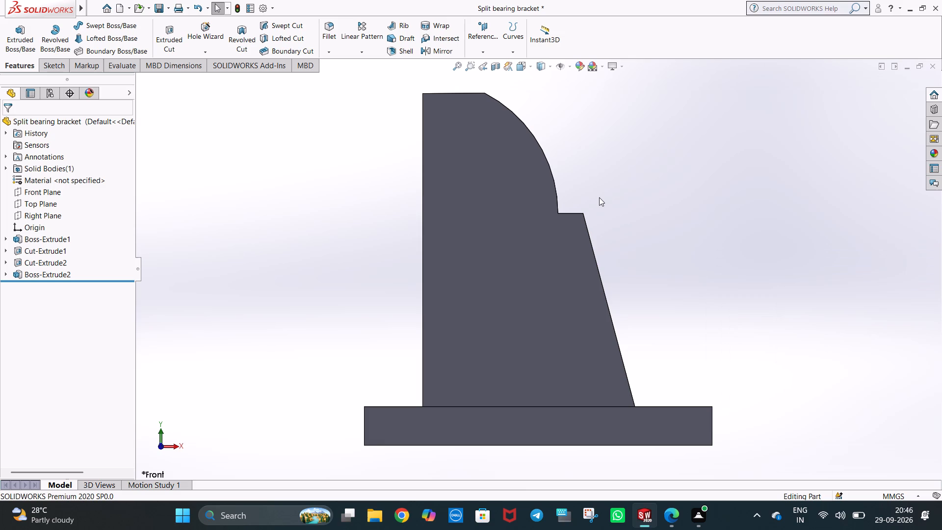
pyautogui.moveTo(651, 290); pyautogui.dragTo(654, 335, button='middle')
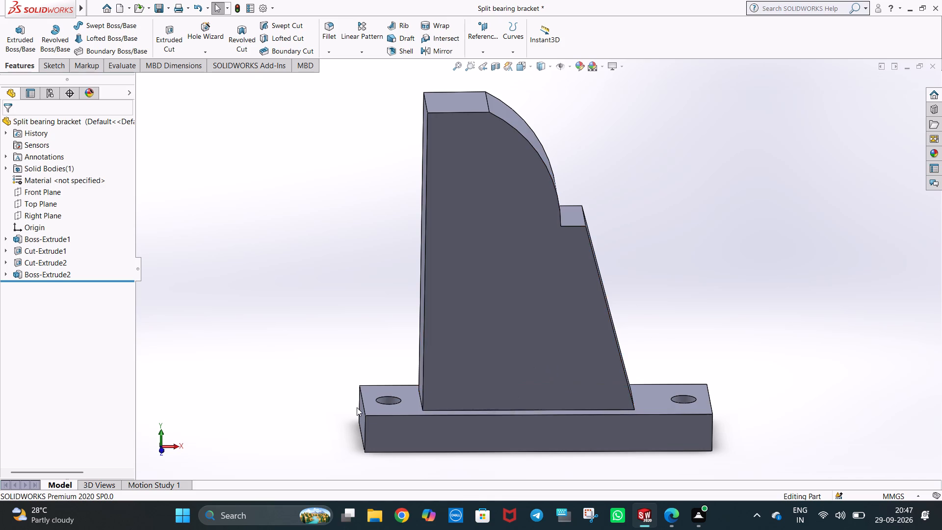
pyautogui.moveTo(358, 407); pyautogui.dragTo(352, 396, button='middle')
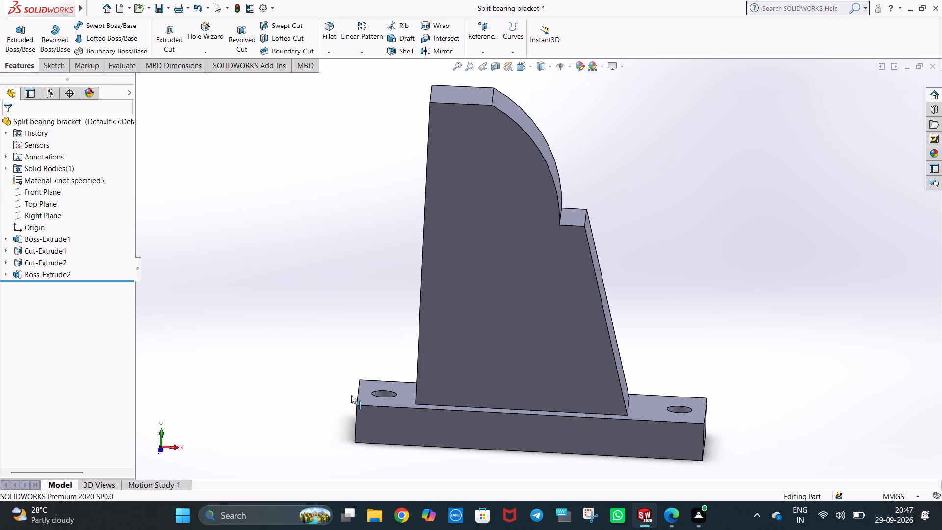
pyautogui.click(652, 314)
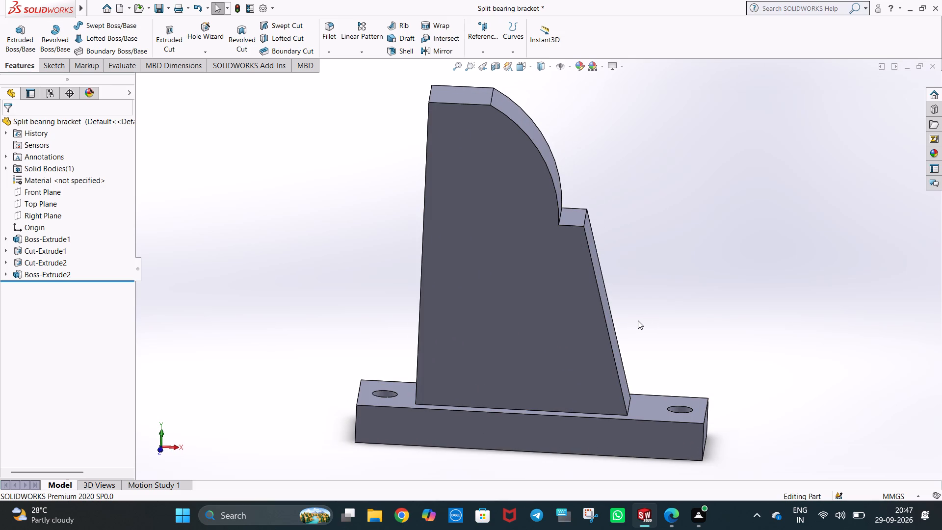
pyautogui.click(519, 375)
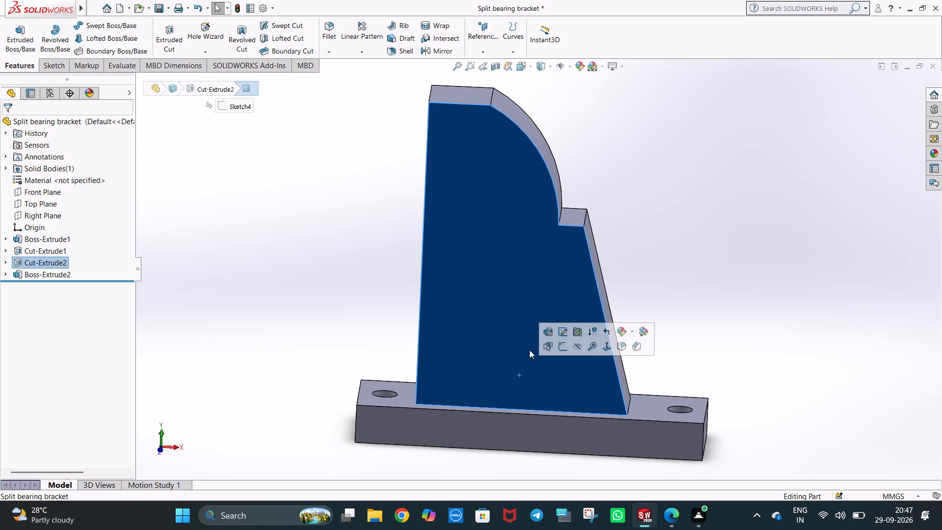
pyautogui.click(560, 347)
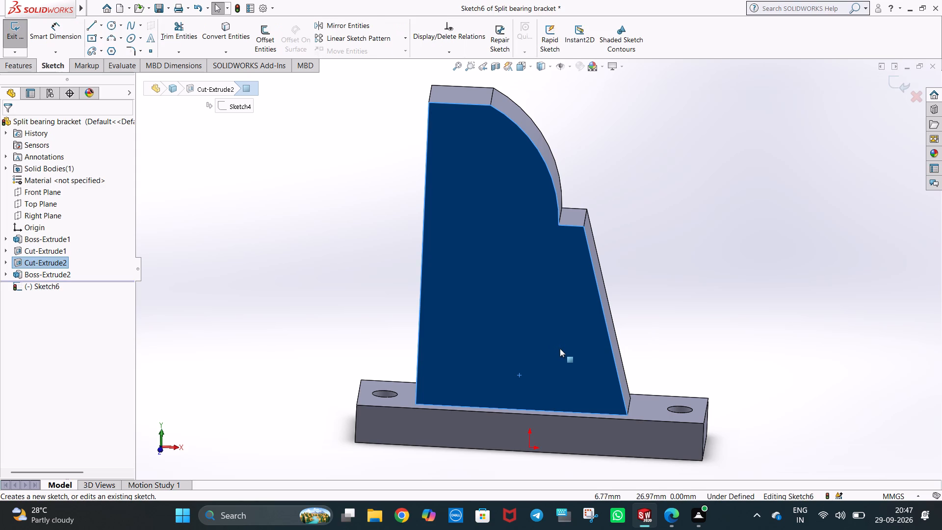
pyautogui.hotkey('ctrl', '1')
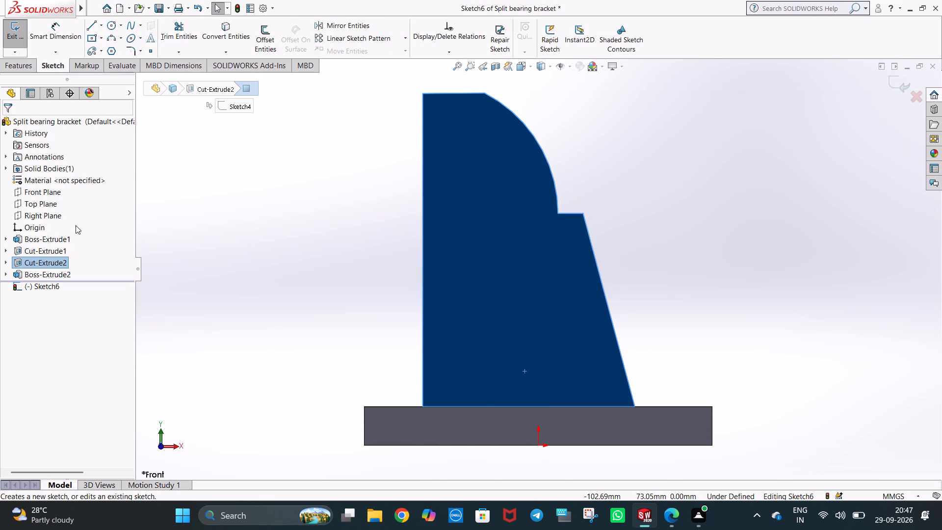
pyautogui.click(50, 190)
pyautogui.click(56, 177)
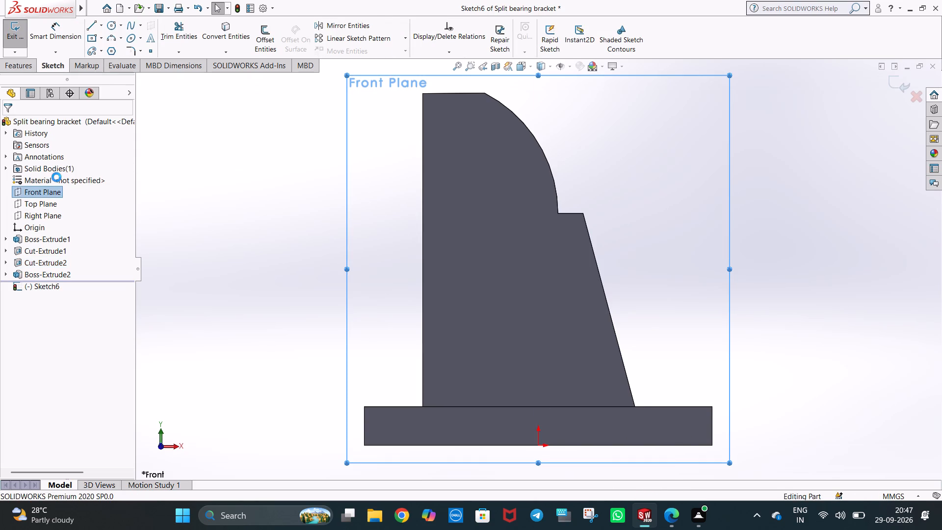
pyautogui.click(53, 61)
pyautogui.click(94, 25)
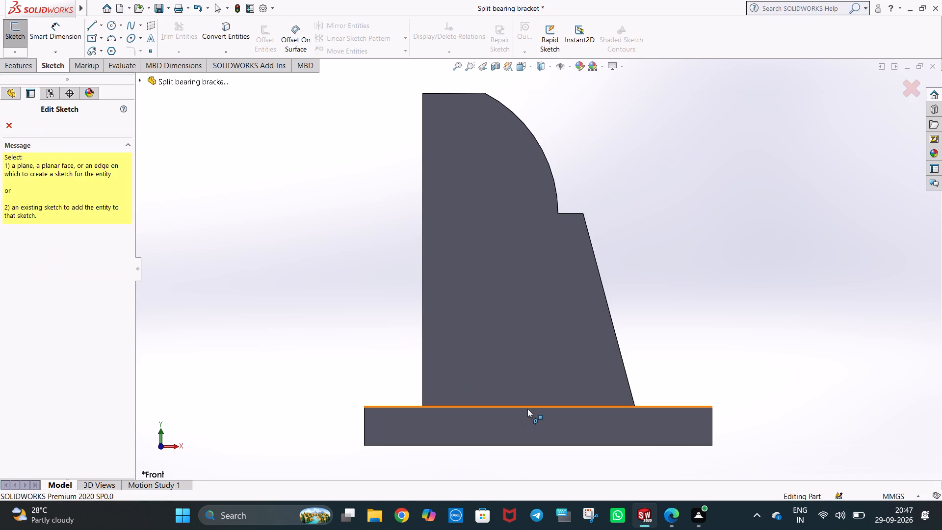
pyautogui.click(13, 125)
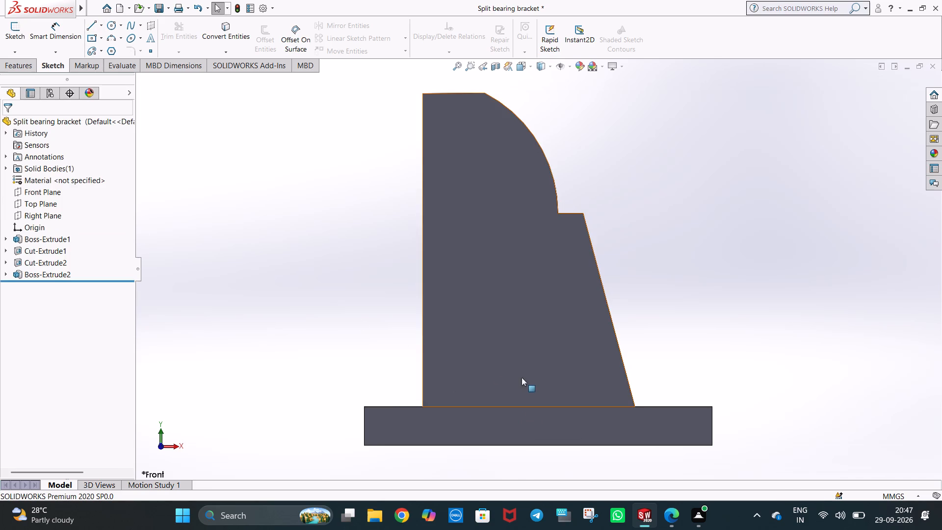
# Start a sketch on the front face of the bracket's upright body.
pyautogui.rightClick(505, 360)
pyautogui.click(531, 288)
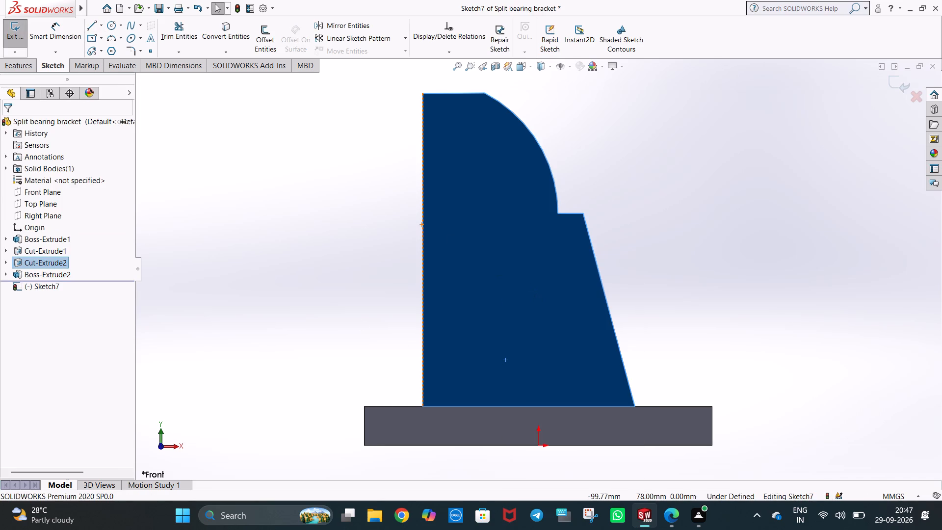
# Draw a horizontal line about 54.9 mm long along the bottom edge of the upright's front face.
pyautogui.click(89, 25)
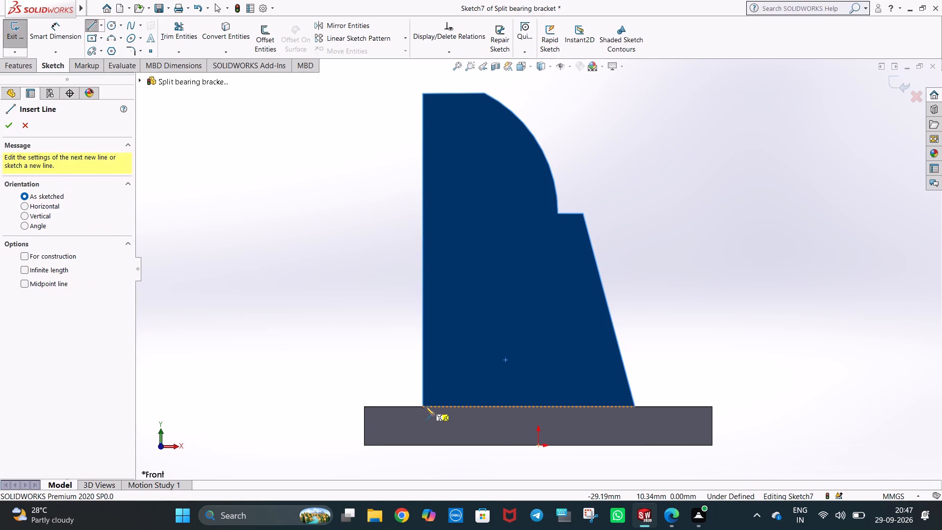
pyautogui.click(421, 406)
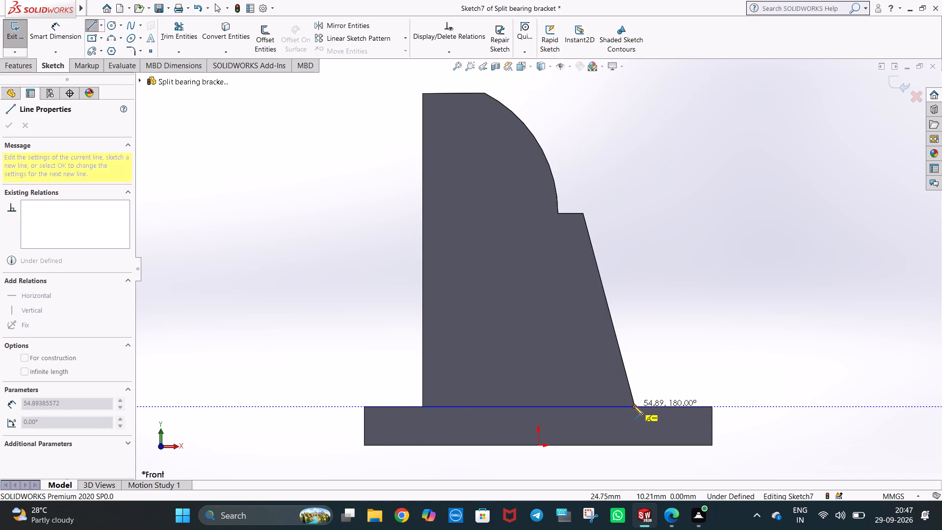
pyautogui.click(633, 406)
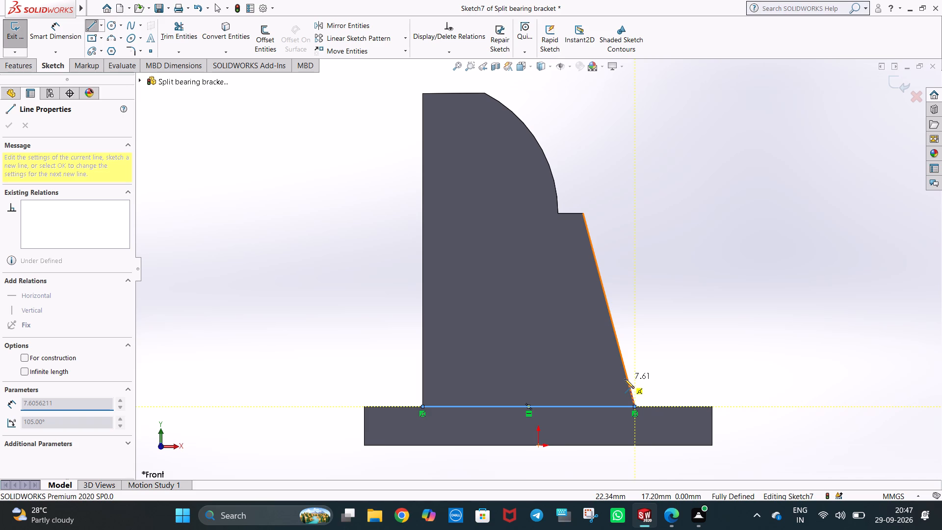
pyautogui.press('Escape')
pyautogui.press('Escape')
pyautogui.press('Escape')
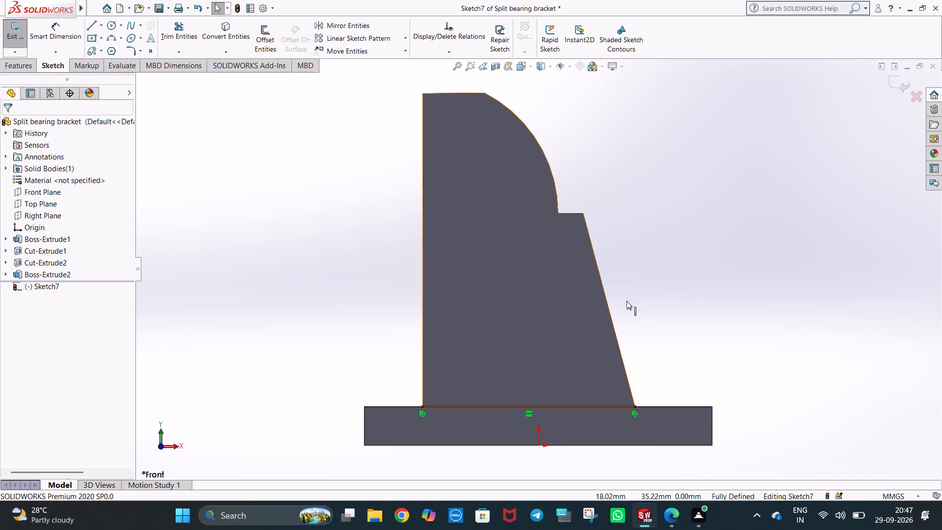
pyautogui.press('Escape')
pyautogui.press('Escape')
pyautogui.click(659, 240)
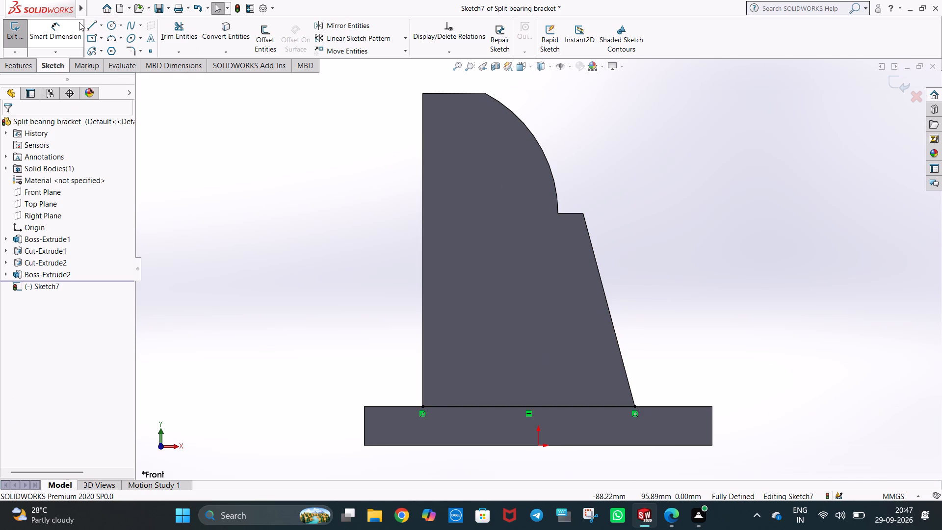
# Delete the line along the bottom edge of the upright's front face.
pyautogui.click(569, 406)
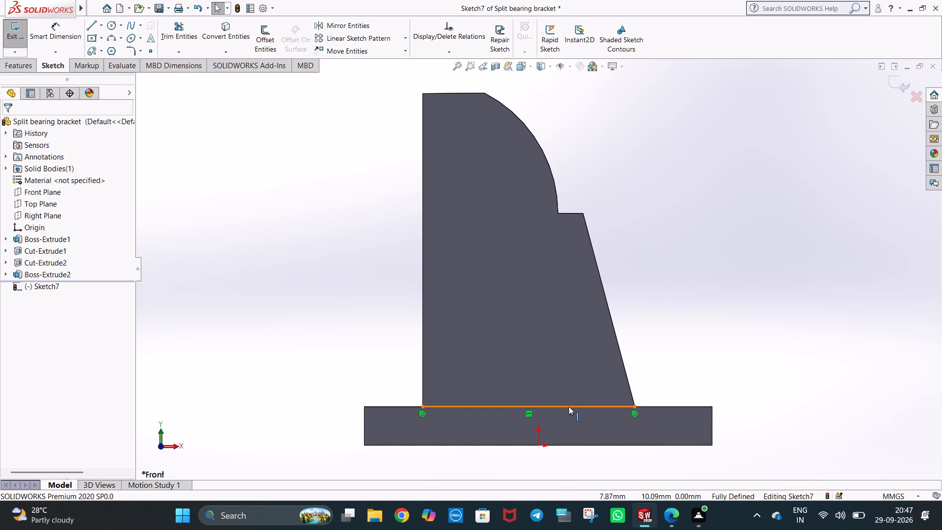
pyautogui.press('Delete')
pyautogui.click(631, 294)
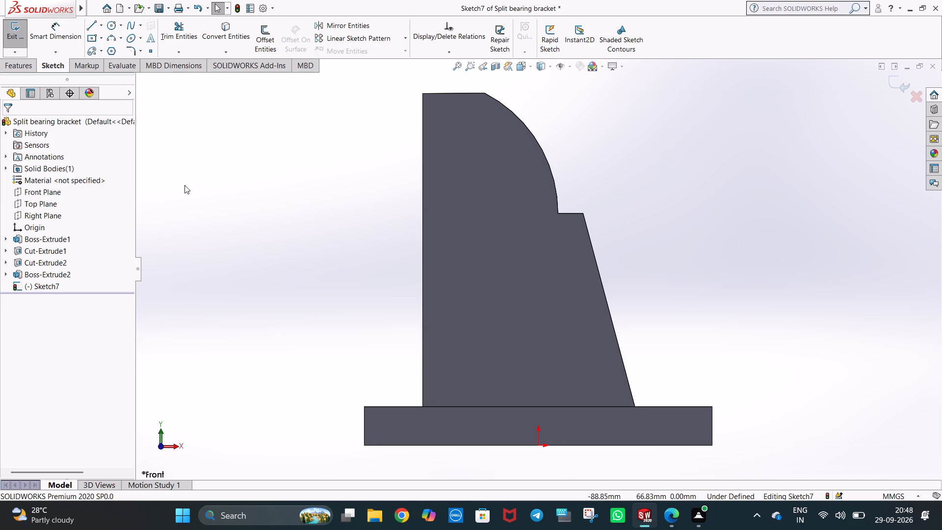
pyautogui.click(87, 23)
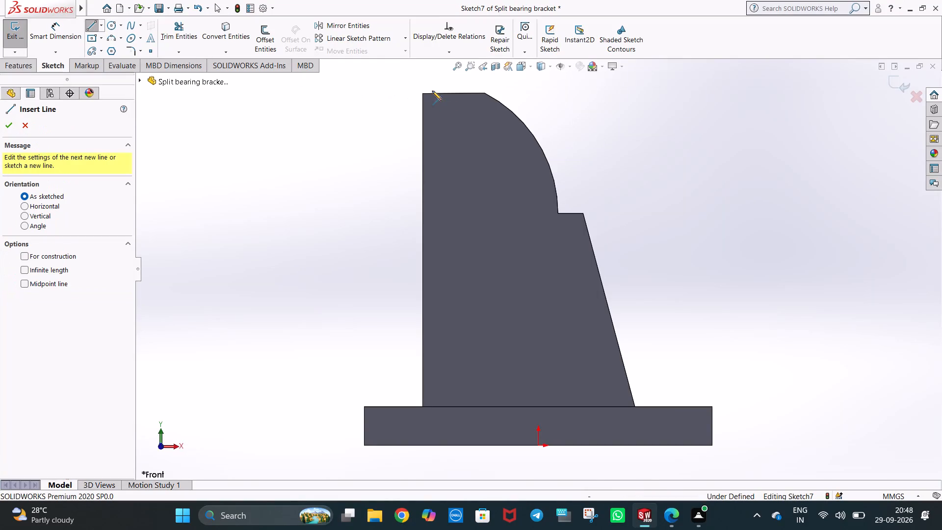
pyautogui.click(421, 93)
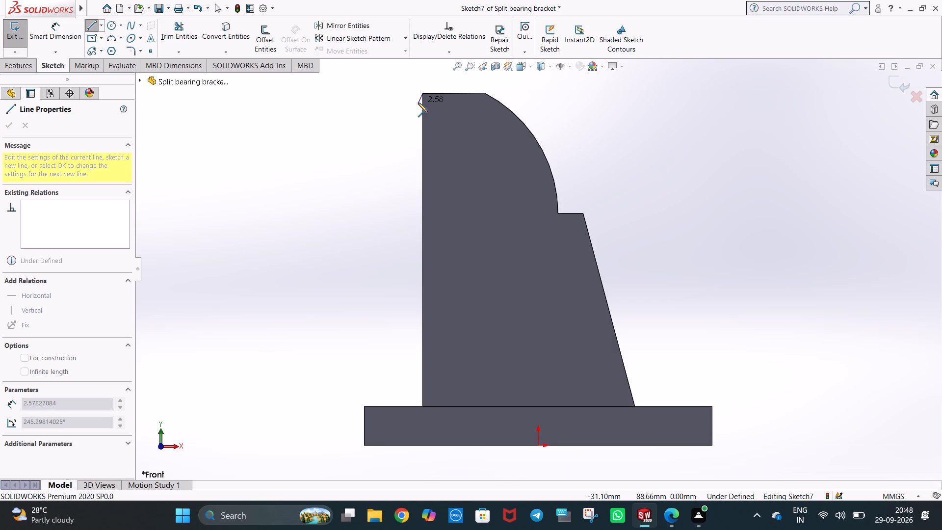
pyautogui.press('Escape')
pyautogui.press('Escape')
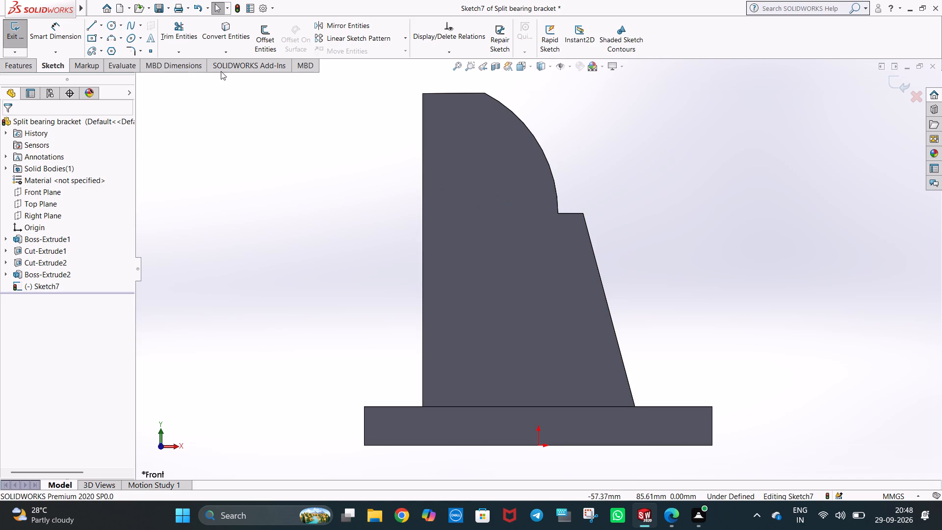
# Draw a 51 mm vertical construction line up from the origin and continue it across to the upright's left edge.
pyautogui.click(102, 25)
pyautogui.click(105, 50)
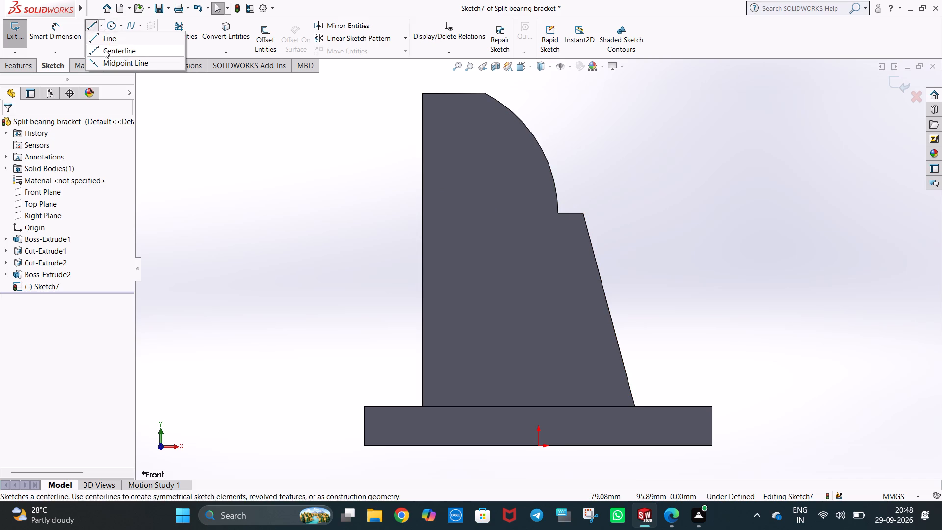
pyautogui.click(539, 446)
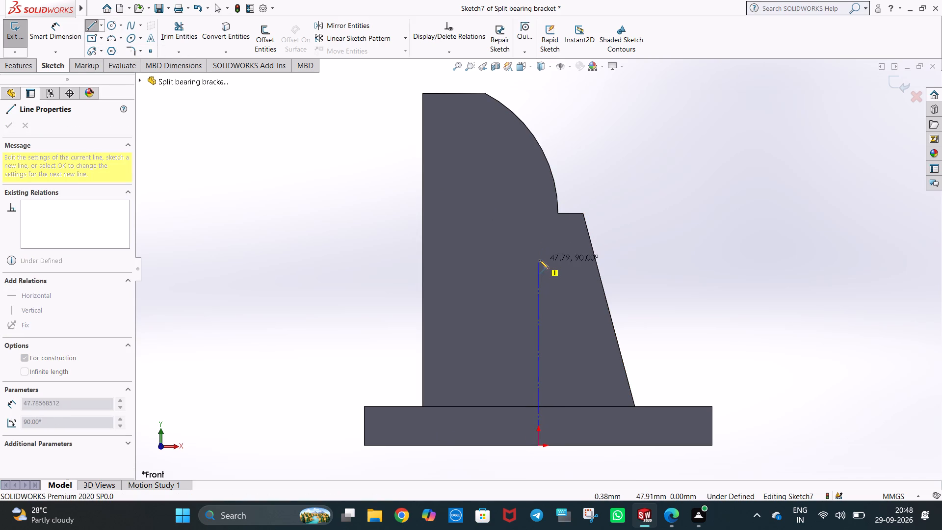
pyautogui.click(539, 261)
pyautogui.write('51')
pyautogui.press('Return')
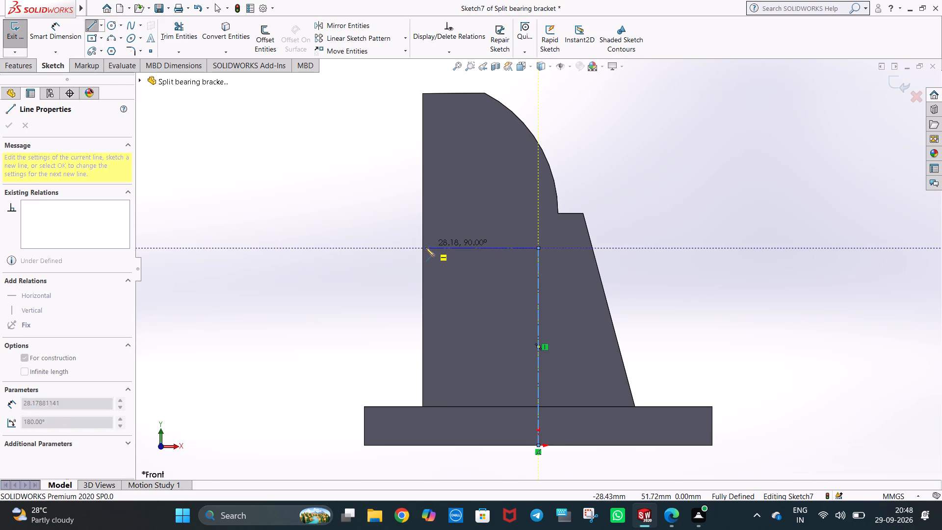
pyautogui.click(422, 249)
pyautogui.press('Escape')
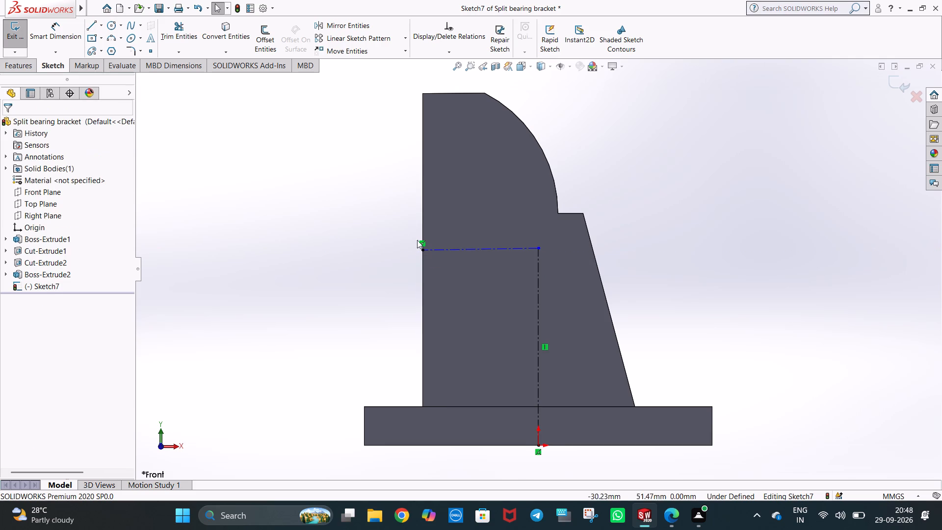
pyautogui.click(205, 158)
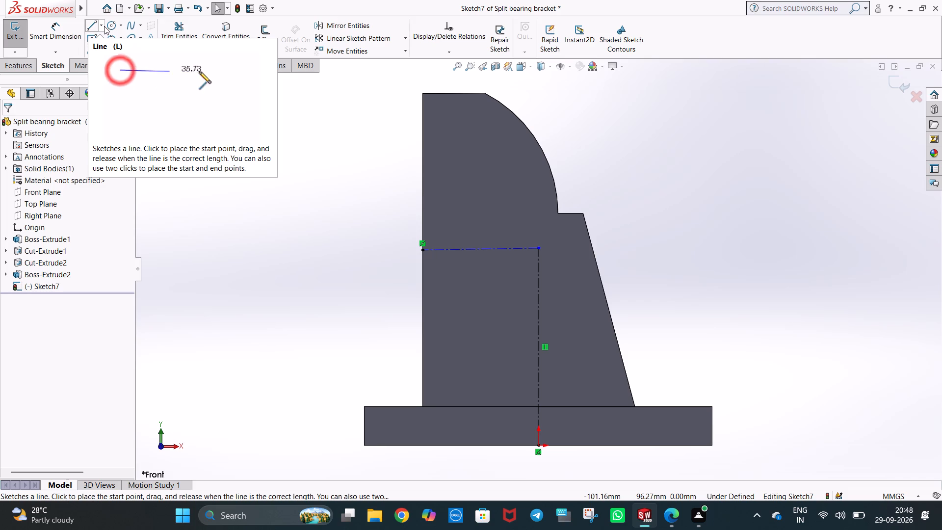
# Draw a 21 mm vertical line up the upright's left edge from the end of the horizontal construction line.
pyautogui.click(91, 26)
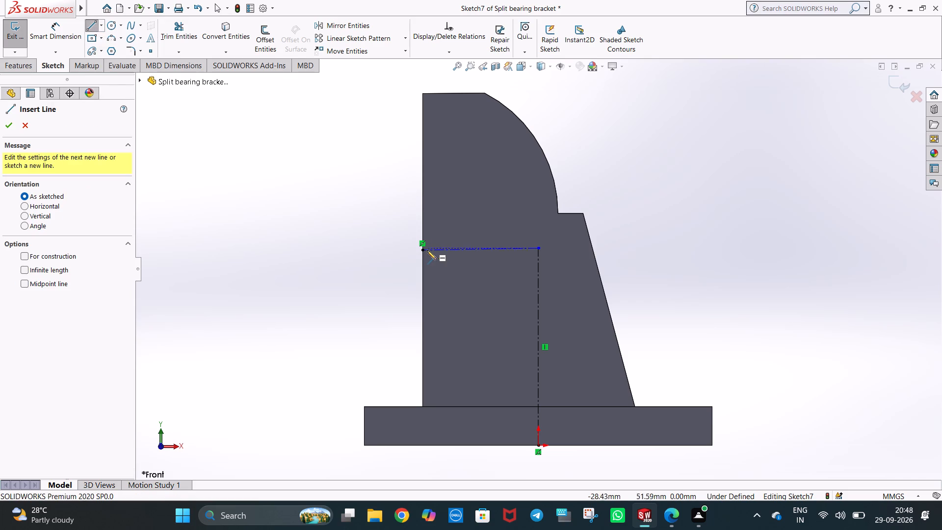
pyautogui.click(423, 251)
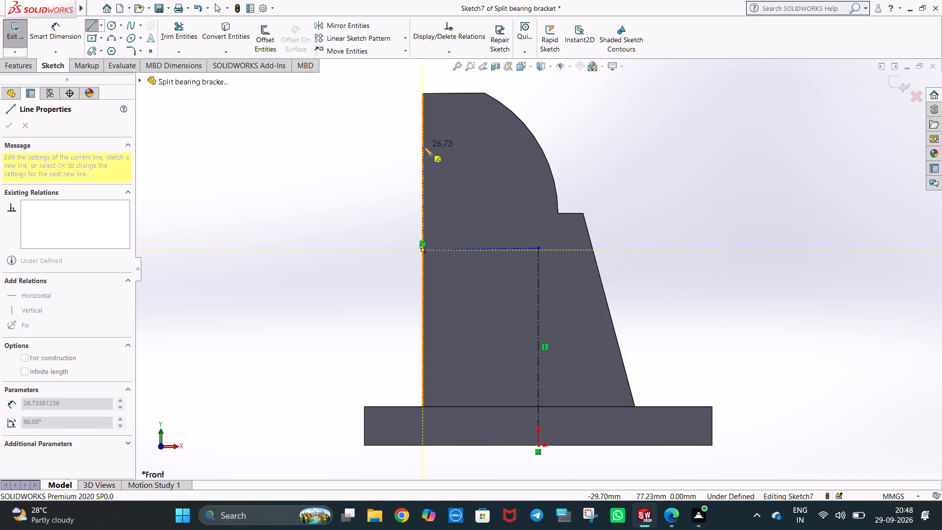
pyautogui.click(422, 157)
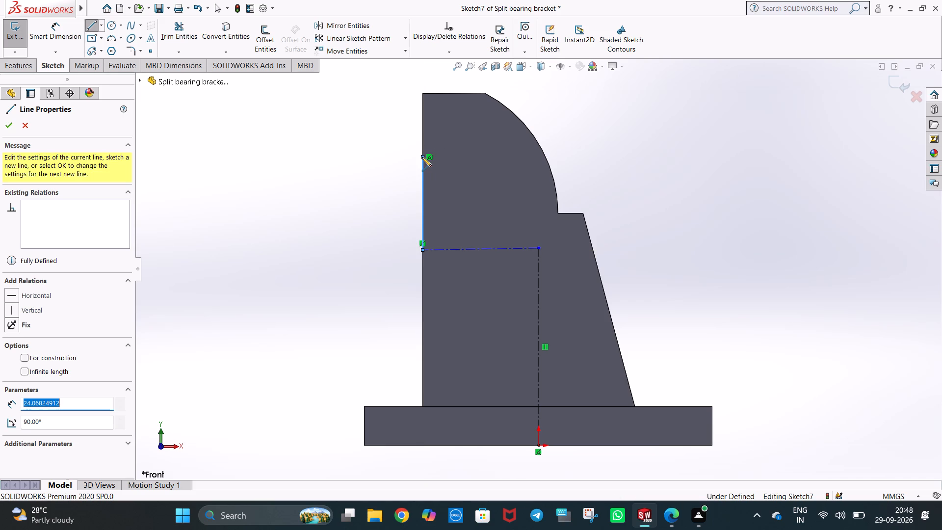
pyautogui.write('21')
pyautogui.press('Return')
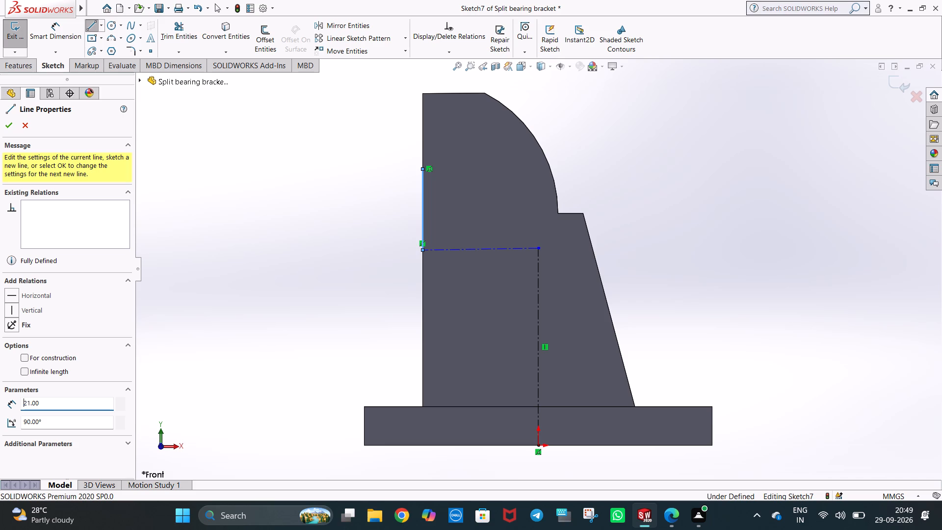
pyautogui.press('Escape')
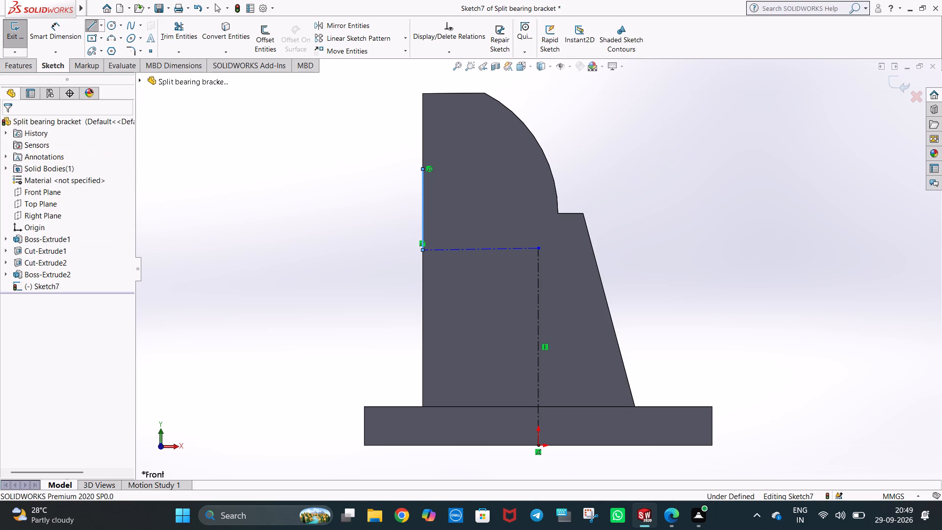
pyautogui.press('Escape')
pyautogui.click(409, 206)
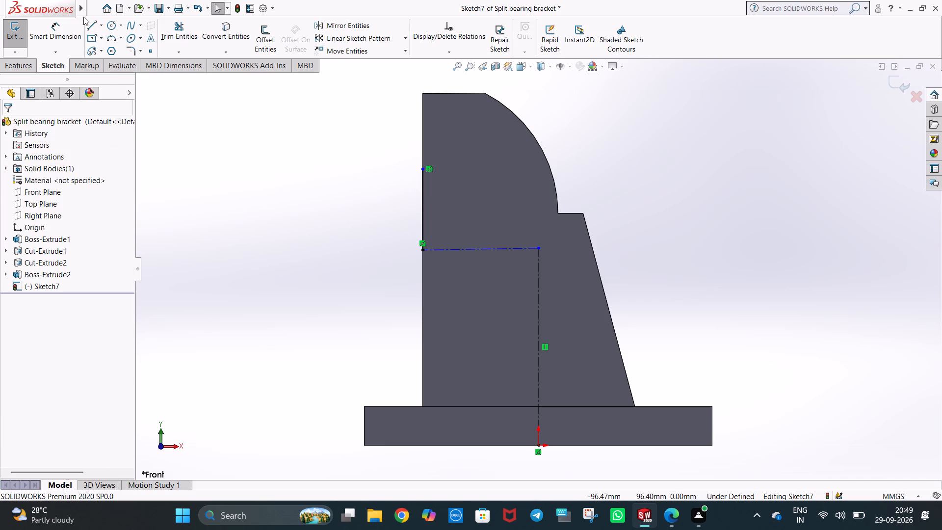
# Draw a vertical line up the upright's left edge from the construction line's end and set its length to 31 mm.
pyautogui.click(86, 27)
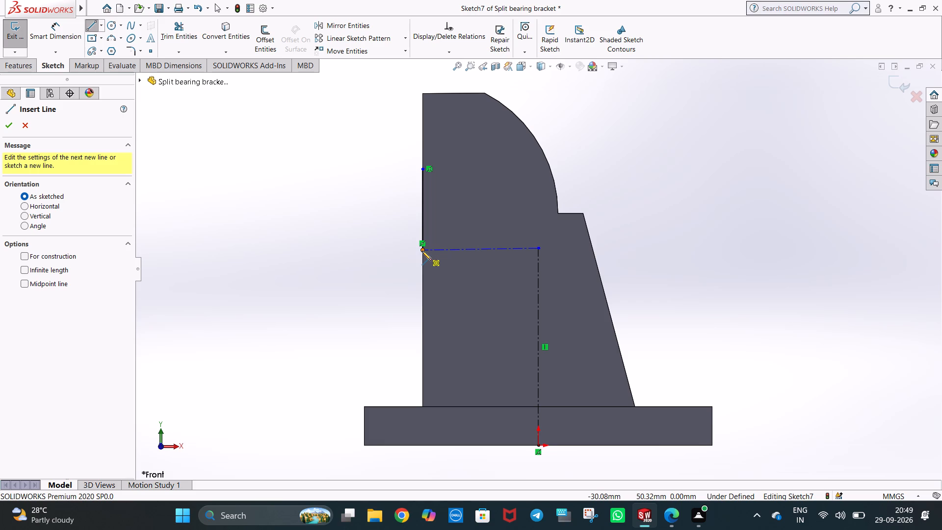
pyautogui.click(422, 251)
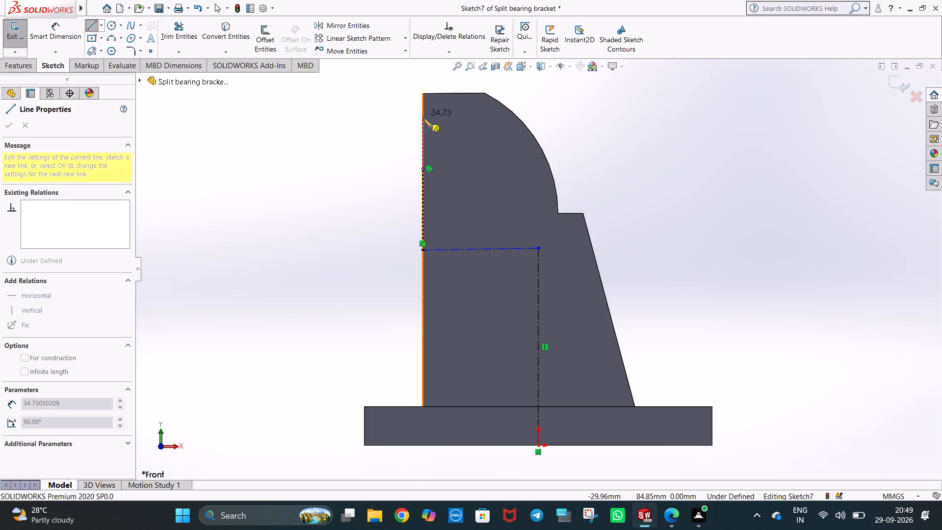
pyautogui.click(422, 128)
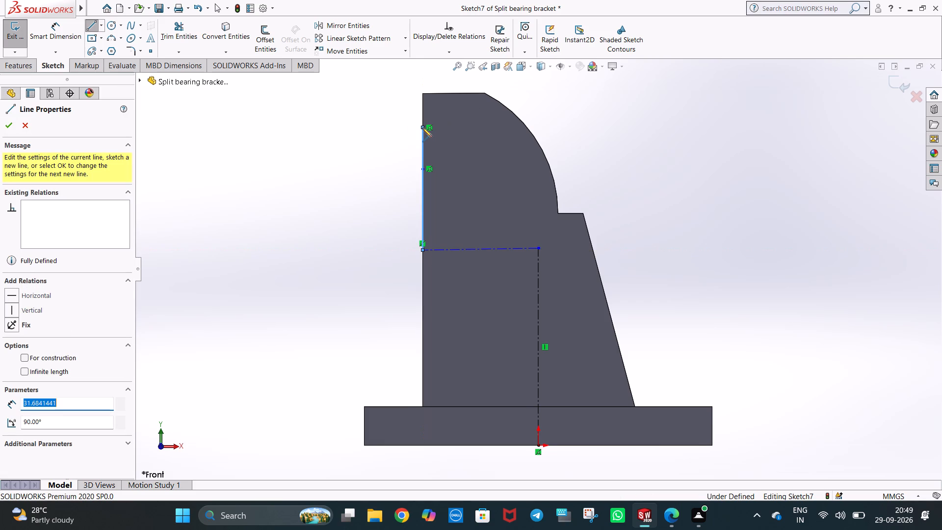
pyautogui.press('Escape')
pyautogui.press('Escape')
pyautogui.click(392, 142)
pyautogui.click(424, 147)
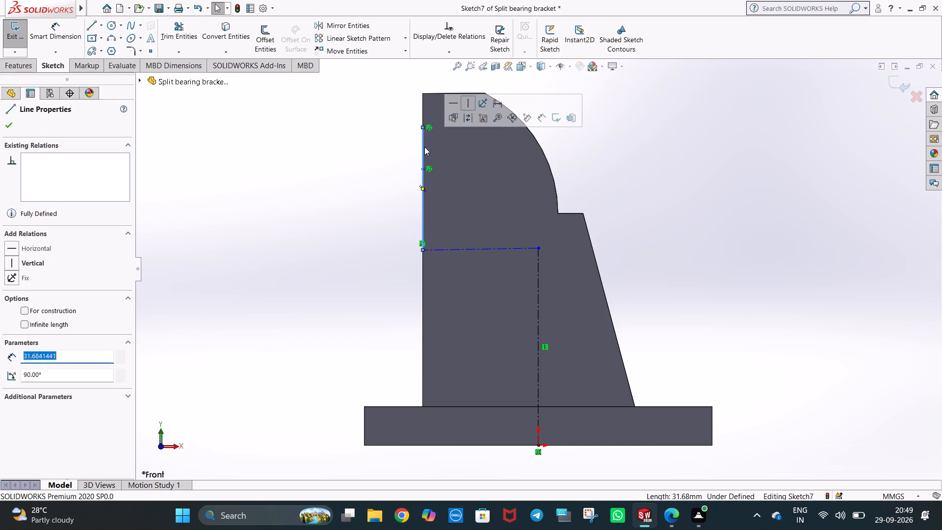
pyautogui.write('31')
pyautogui.press('Return')
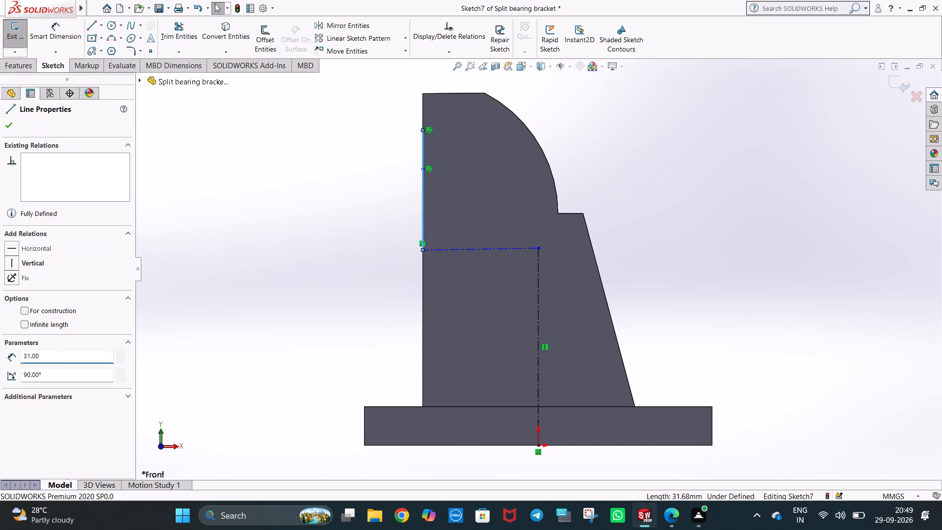
pyautogui.click(379, 189)
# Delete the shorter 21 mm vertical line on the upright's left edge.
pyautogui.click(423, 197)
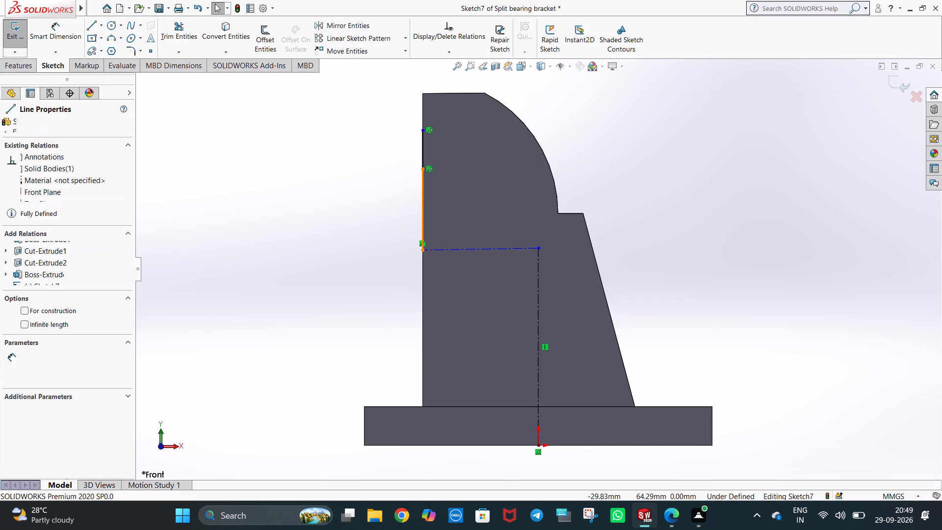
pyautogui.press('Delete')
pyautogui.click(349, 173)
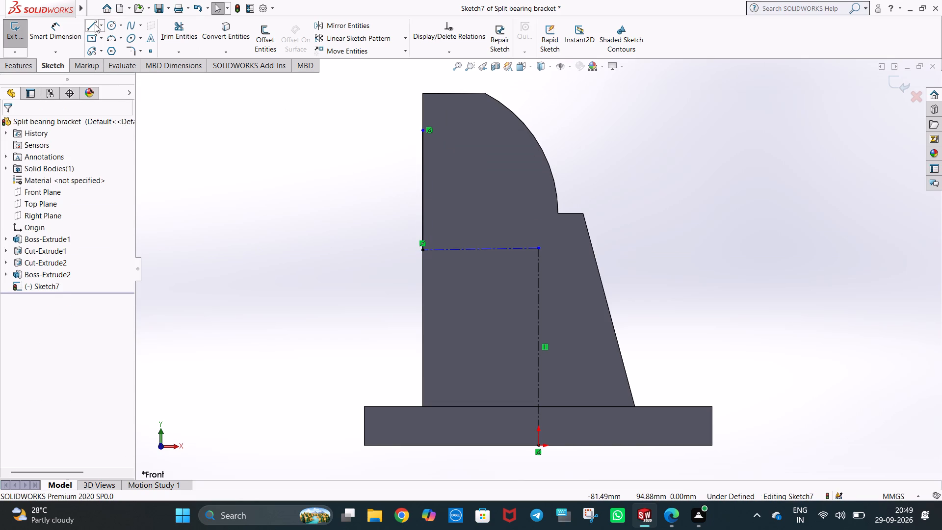
# Draw a horizontal line about 27.6 mm long from the 31 mm line's upper end to the curved edge.
pyautogui.click(95, 24)
pyautogui.click(424, 130)
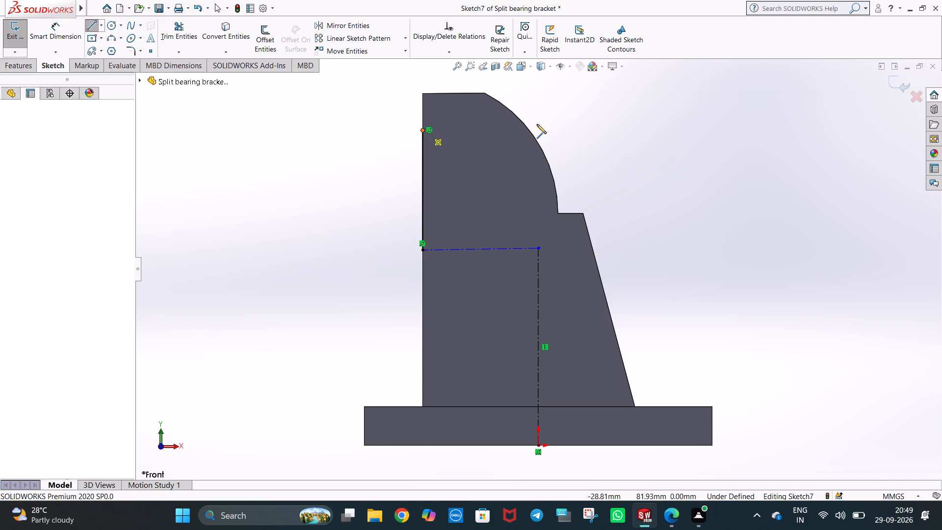
pyautogui.click(529, 129)
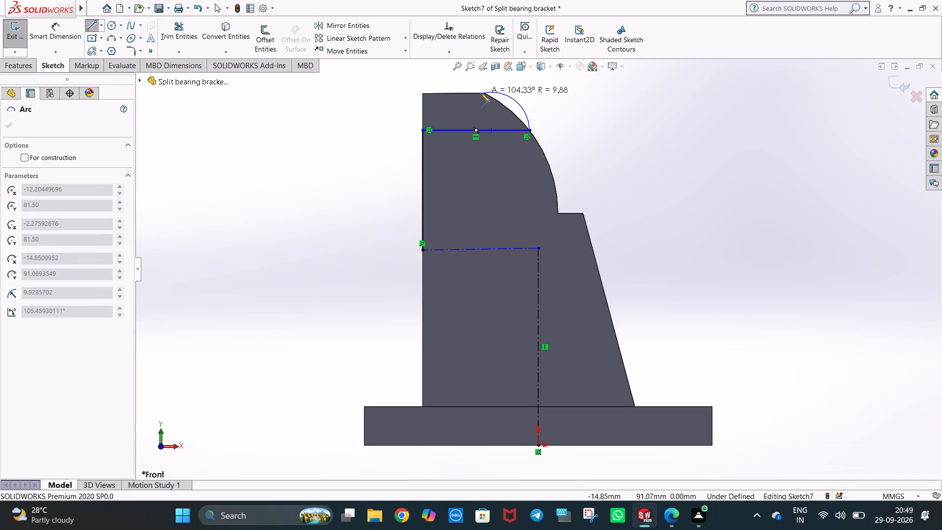
pyautogui.press('Escape')
pyautogui.press('Escape')
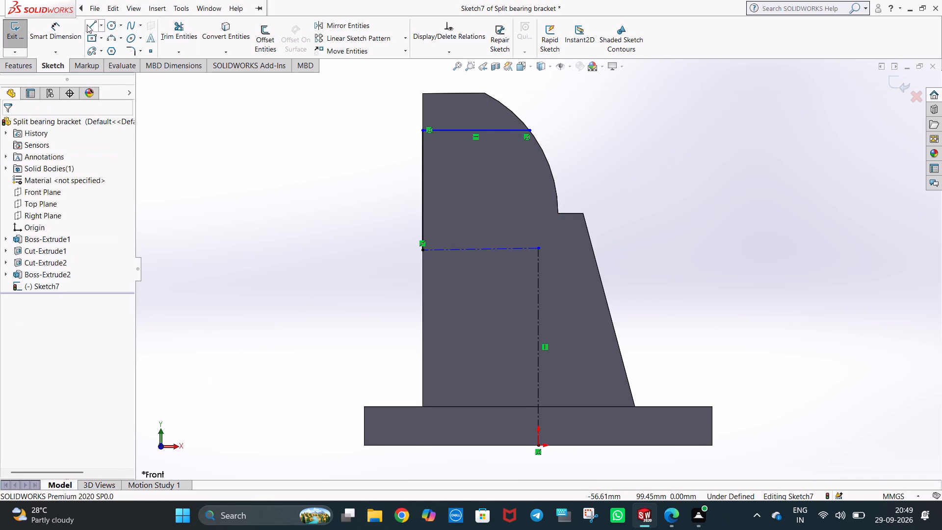
# Draw lines from the horizontal line's left end up to the top-left corner and along the top edge to the curve's start.
pyautogui.click(87, 25)
pyautogui.click(422, 132)
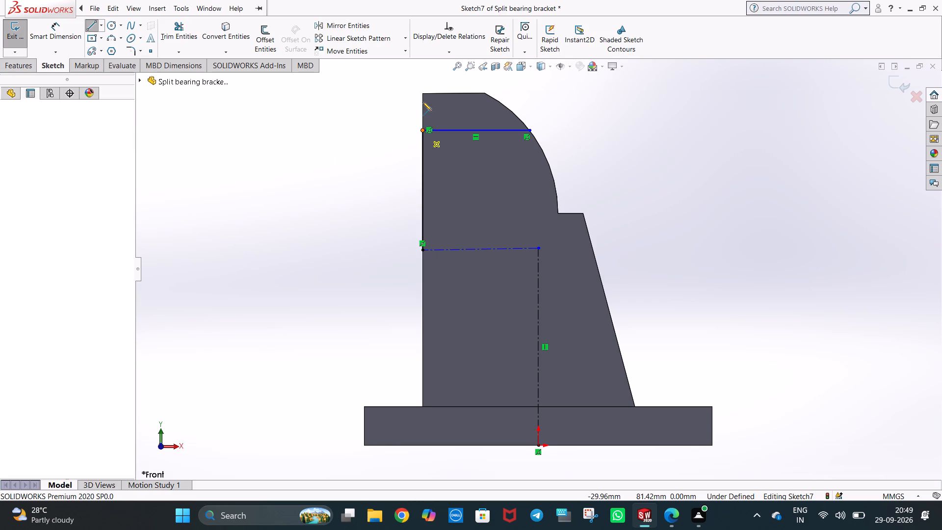
pyautogui.click(422, 93)
pyautogui.click(485, 93)
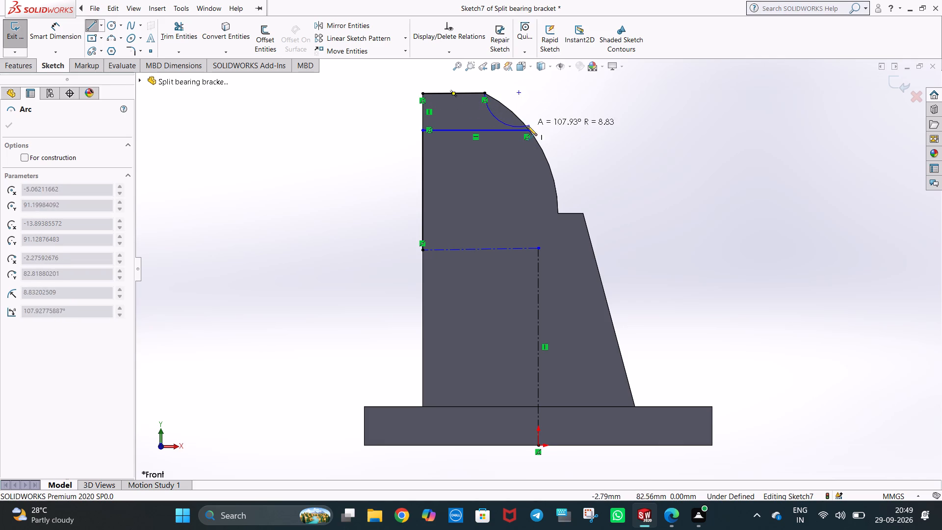
pyautogui.press('Escape')
pyautogui.press('Escape')
# Set the length of the horizontal line meeting the curved edge to 27 mm.
pyautogui.moveTo(555, 159); pyautogui.dragTo(553, 156, button='middle')
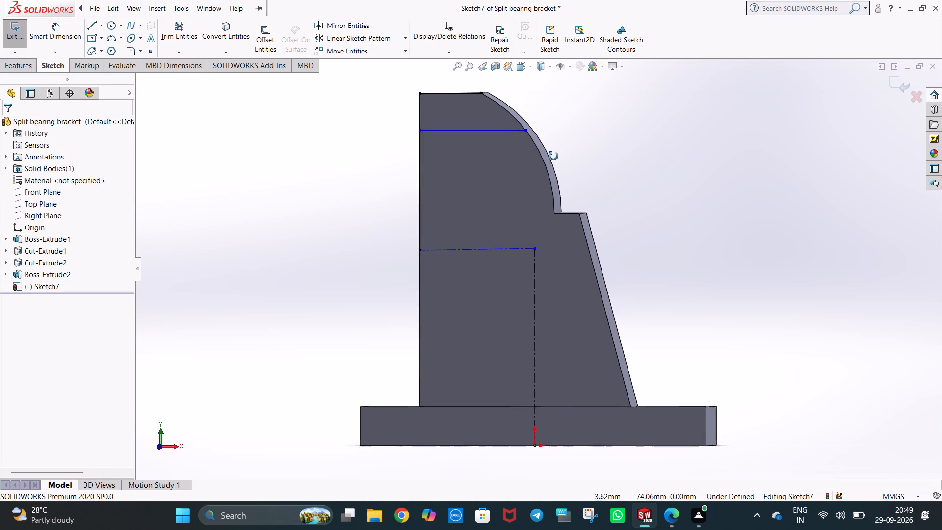
pyautogui.moveTo(553, 156); pyautogui.dragTo(559, 151, button='middle')
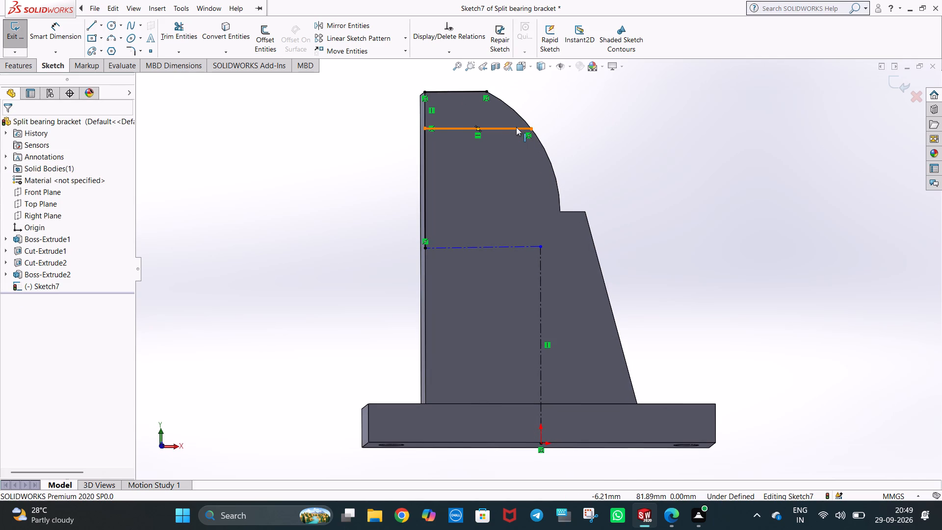
pyautogui.hotkey('ctrl', '1')
pyautogui.click(556, 126)
pyautogui.scroll(-3, 570, 146)
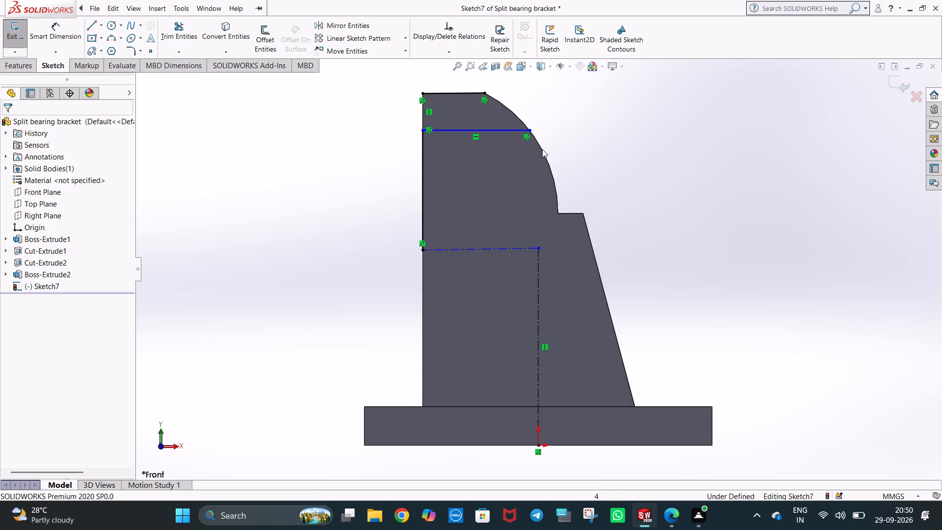
pyautogui.scroll(-4, 516, 130)
pyautogui.scroll(-2, 441, 167)
pyautogui.scroll(-2, 577, 192)
pyautogui.scroll(2, 551, 213)
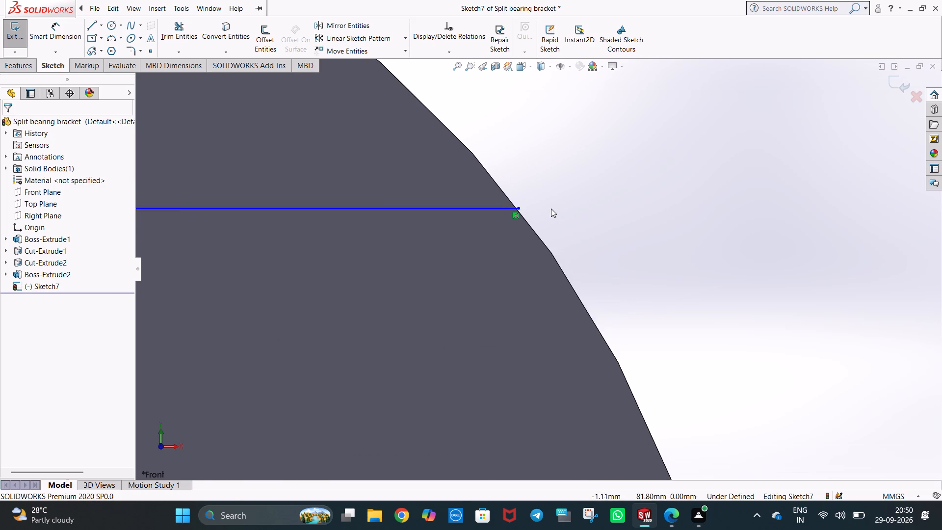
pyautogui.scroll(7, 551, 209)
pyautogui.click(489, 254)
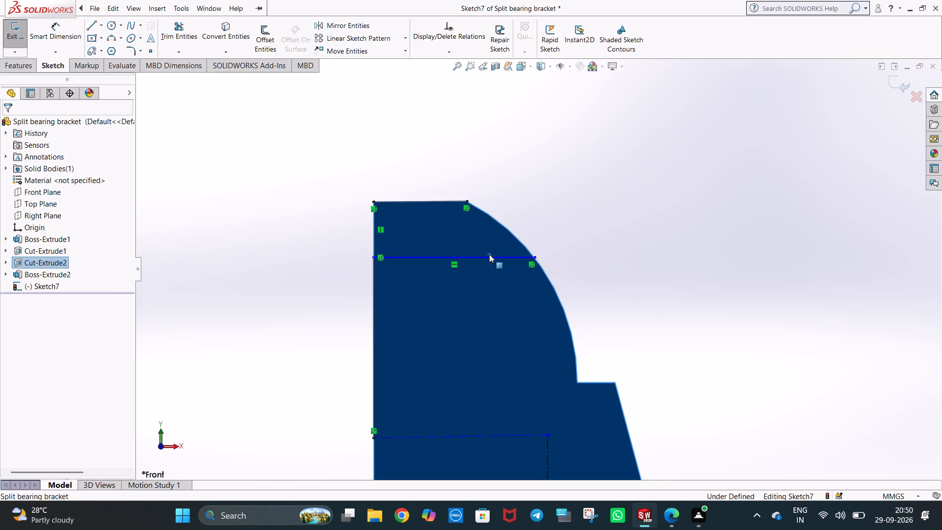
pyautogui.click(586, 219)
pyautogui.click(513, 258)
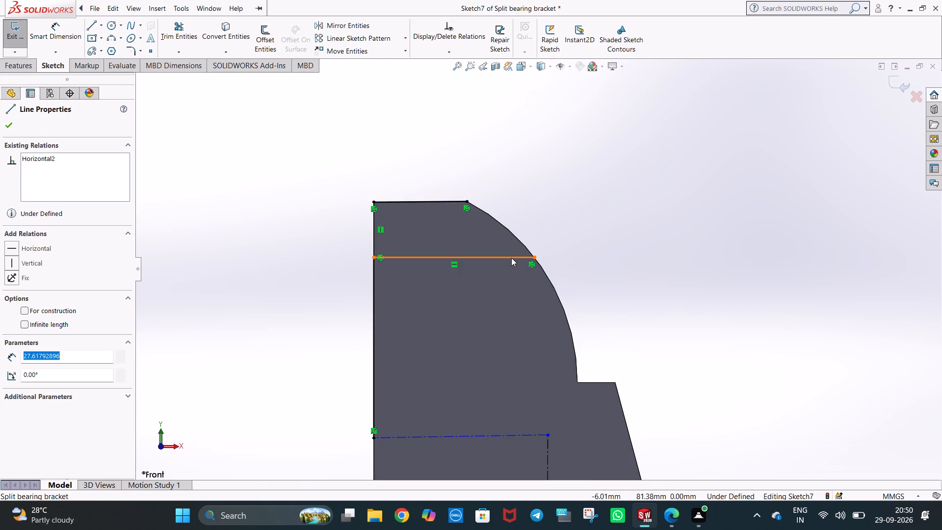
pyautogui.write('27')
pyautogui.press('Return')
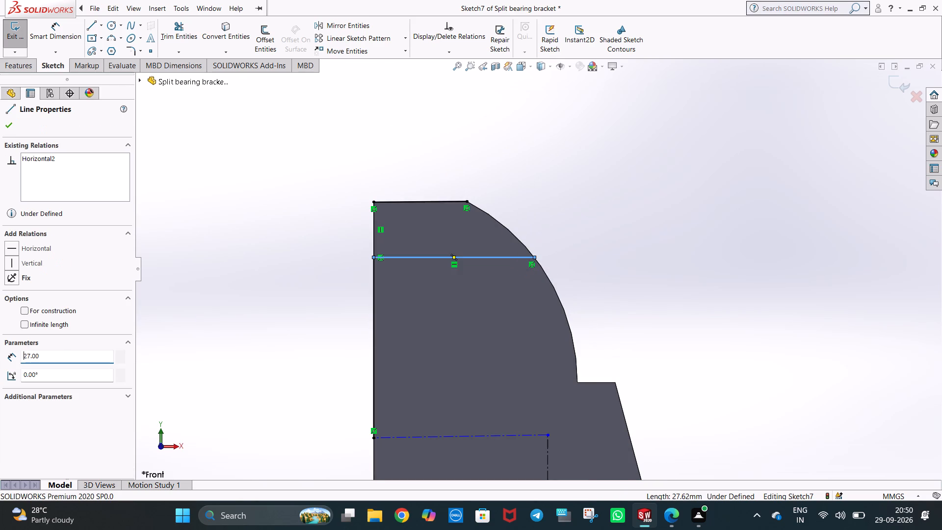
pyautogui.click(544, 229)
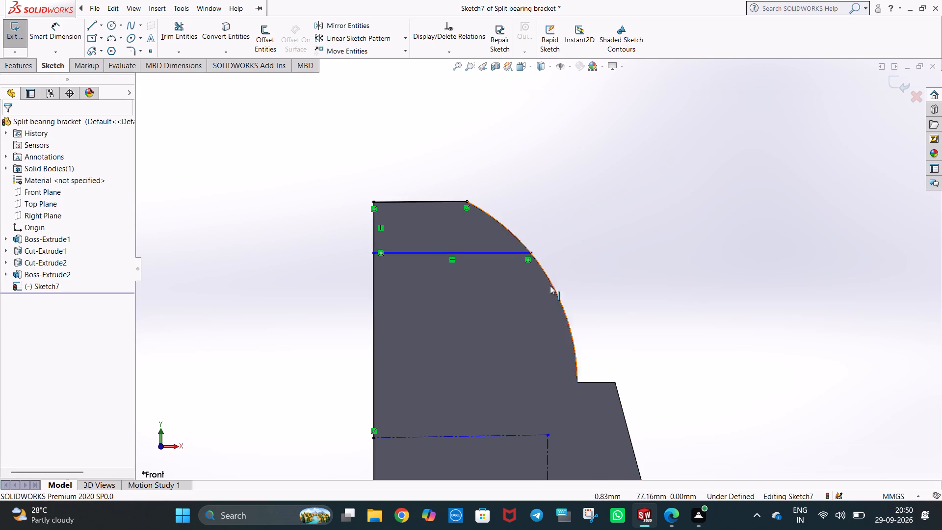
# Draw a circle with a radius of about 31 mm in the empty space beside the upright's straight vertical edge.
pyautogui.scroll(-6, 546, 288)
pyautogui.scroll(7, 530, 268)
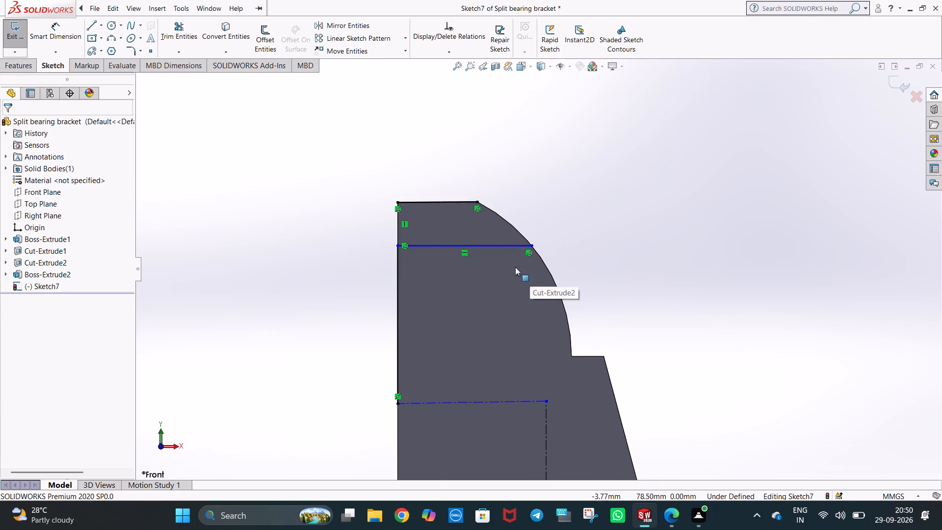
pyautogui.scroll(2, 488, 300)
pyautogui.click(115, 27)
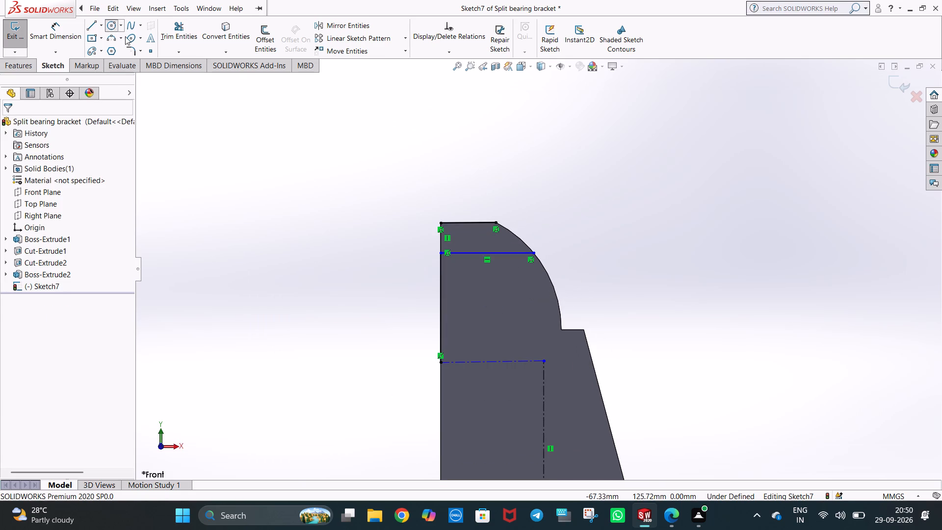
pyautogui.click(314, 315)
pyautogui.click(416, 346)
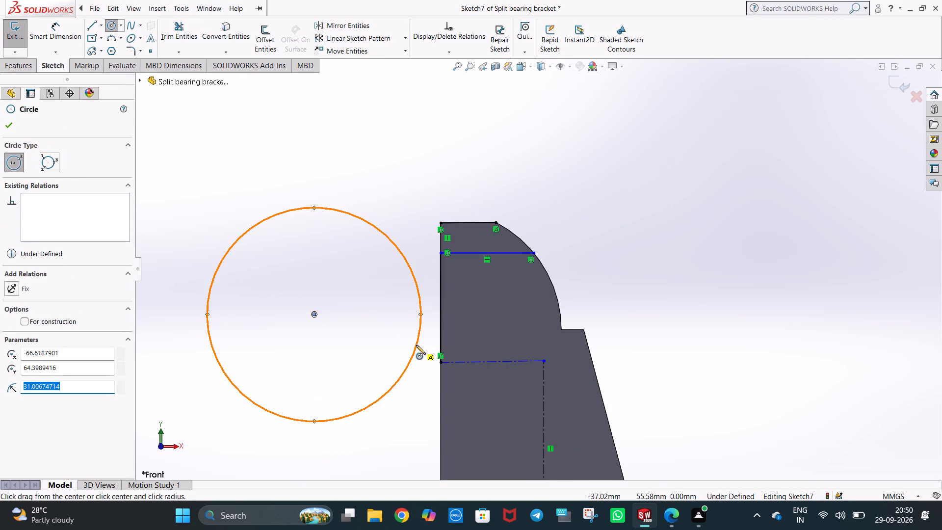
pyautogui.press('Escape')
pyautogui.press('Escape')
pyautogui.click(586, 209)
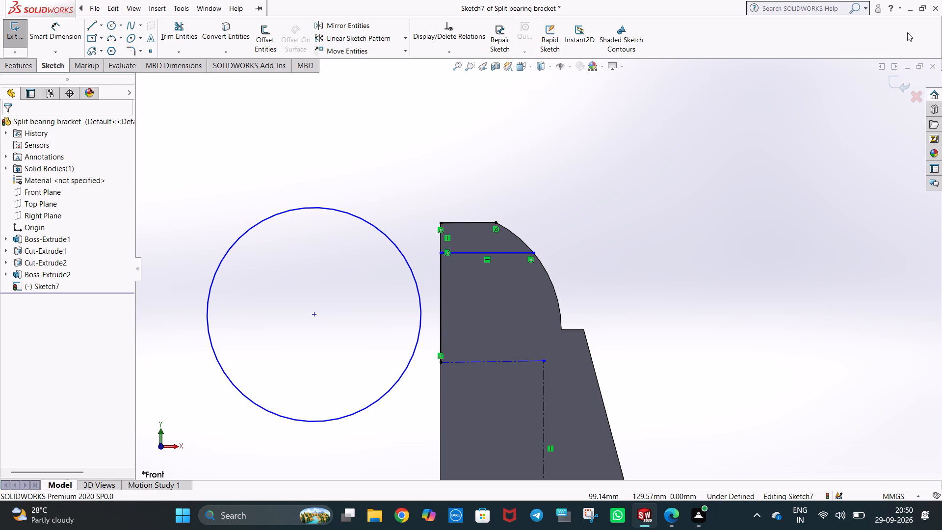
pyautogui.click(748, 165)
# Set the circle's radius to 35 mm.
pyautogui.click(406, 267)
pyautogui.click(409, 266)
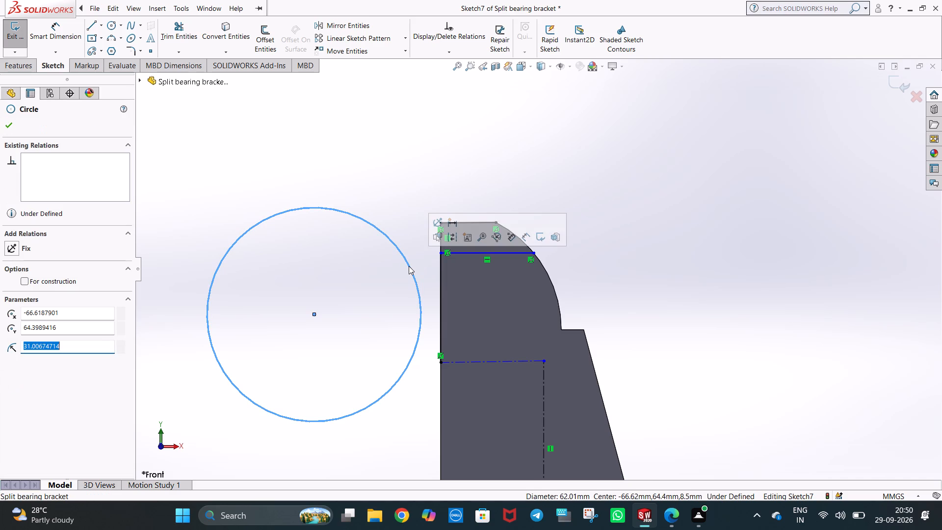
pyautogui.write('35')
pyautogui.press('Return')
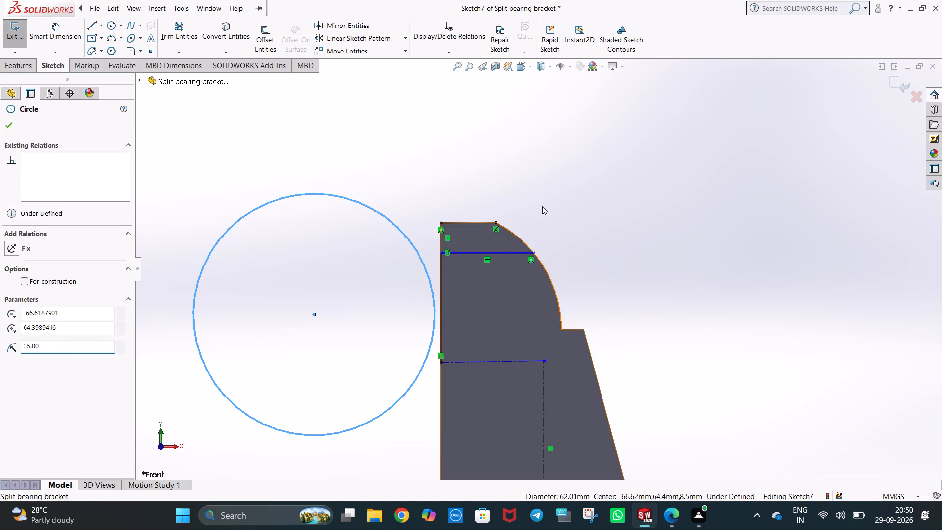
pyautogui.click(542, 206)
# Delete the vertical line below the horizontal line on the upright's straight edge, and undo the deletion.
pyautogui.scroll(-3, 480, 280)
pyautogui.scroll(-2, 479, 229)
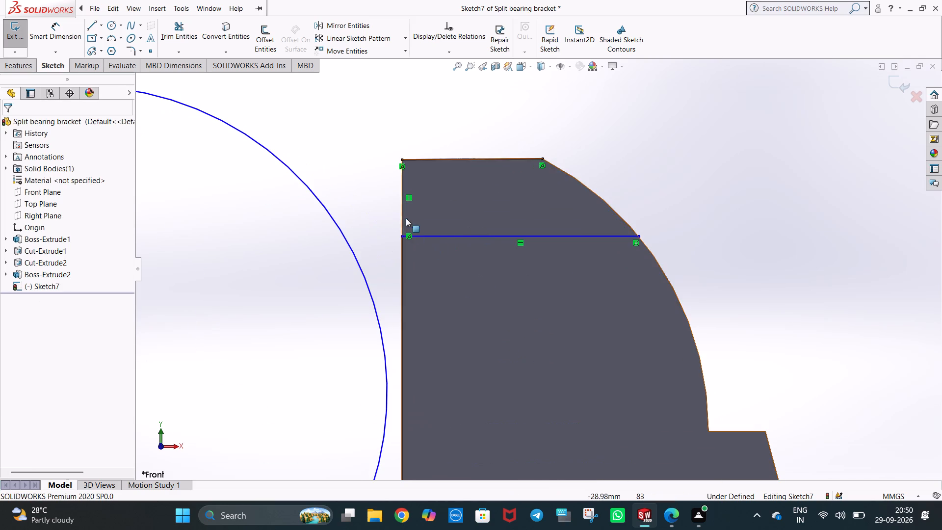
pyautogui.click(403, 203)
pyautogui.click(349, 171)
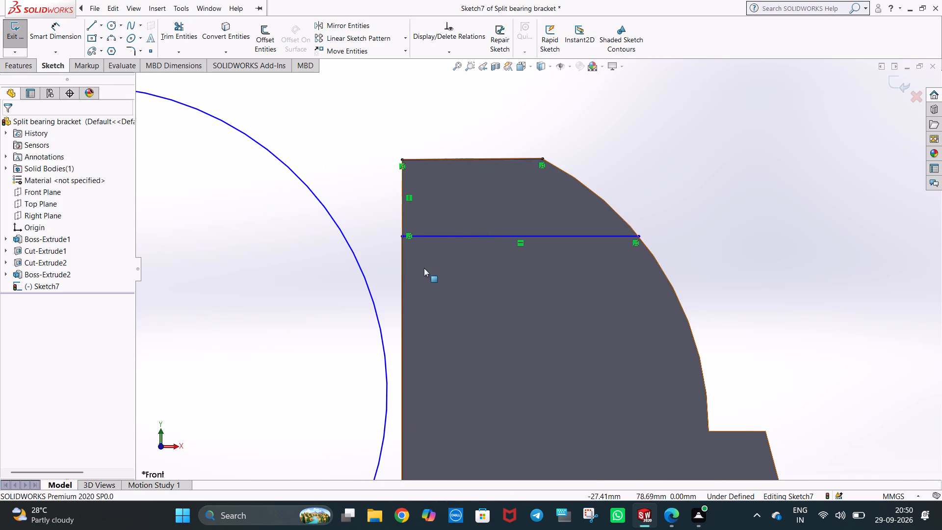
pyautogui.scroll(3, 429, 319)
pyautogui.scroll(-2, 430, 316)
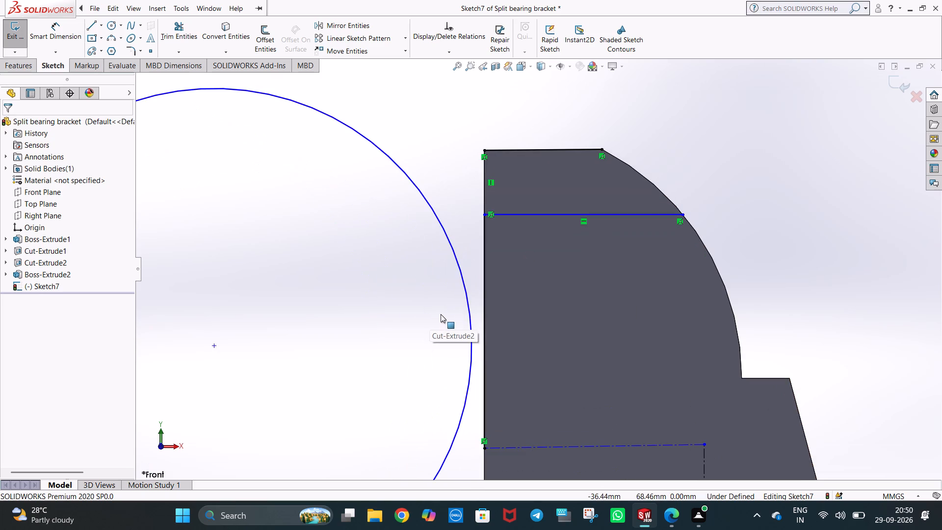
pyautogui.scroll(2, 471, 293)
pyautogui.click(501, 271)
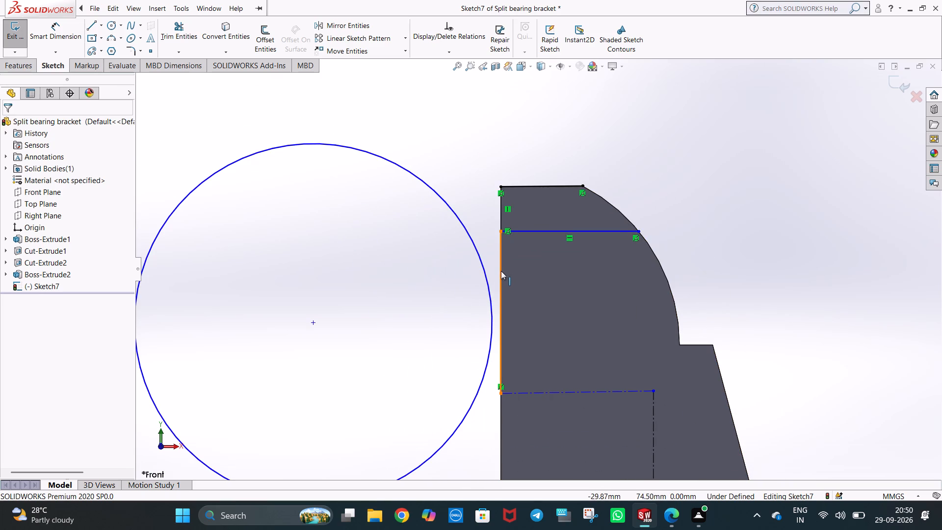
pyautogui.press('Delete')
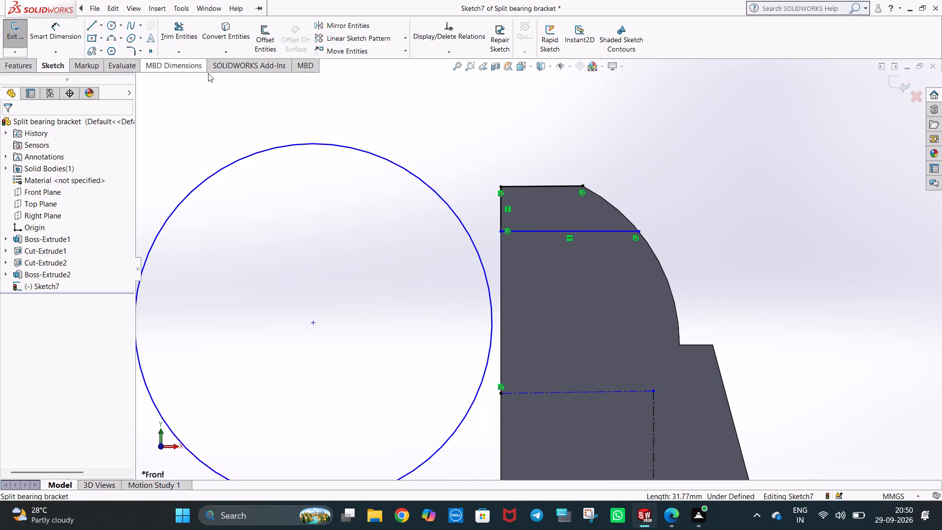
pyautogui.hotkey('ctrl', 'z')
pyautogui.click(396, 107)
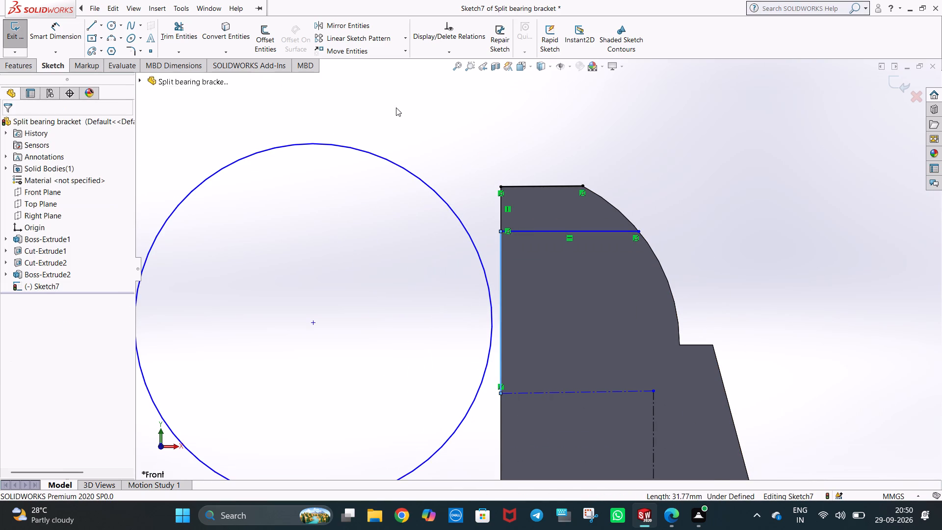
# Dimension the vertical line below the horizontal line and set its length to 31 mm.
pyautogui.click(54, 42)
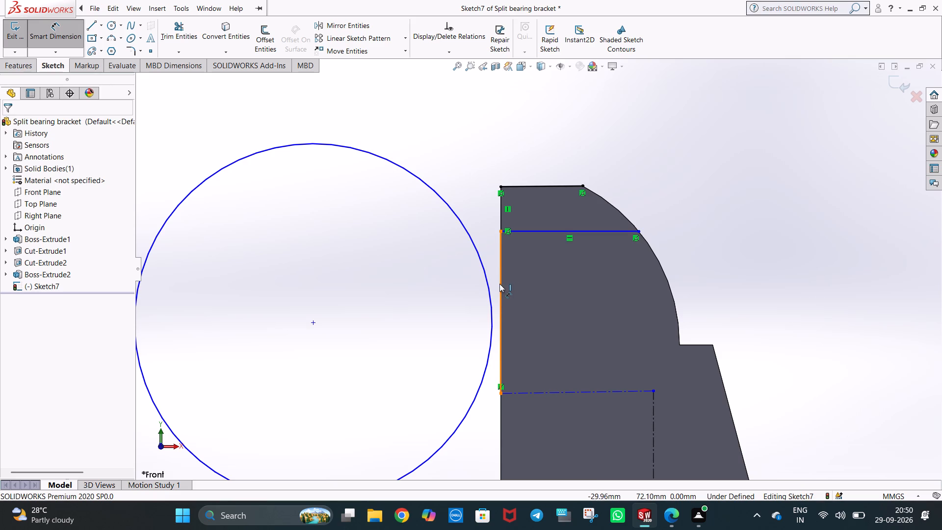
pyautogui.click(498, 284)
pyautogui.click(527, 307)
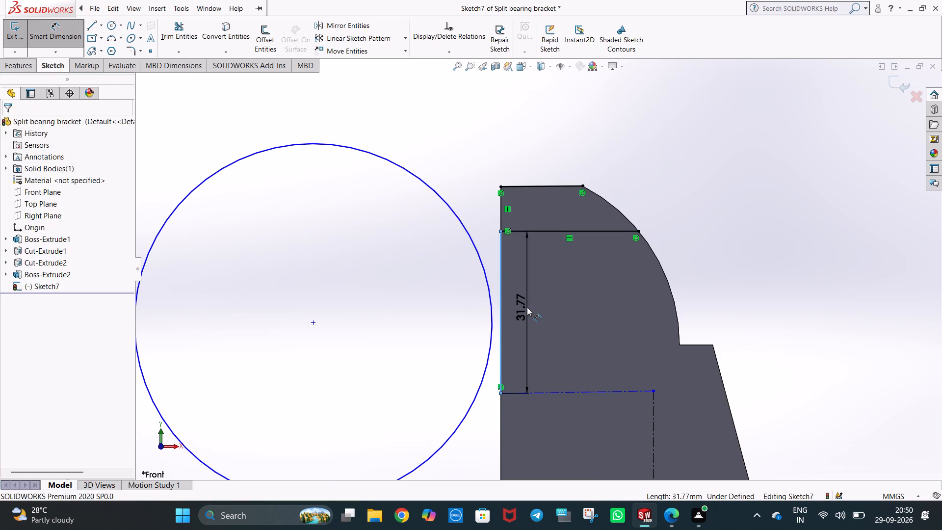
pyautogui.write('31')
pyautogui.press('Return')
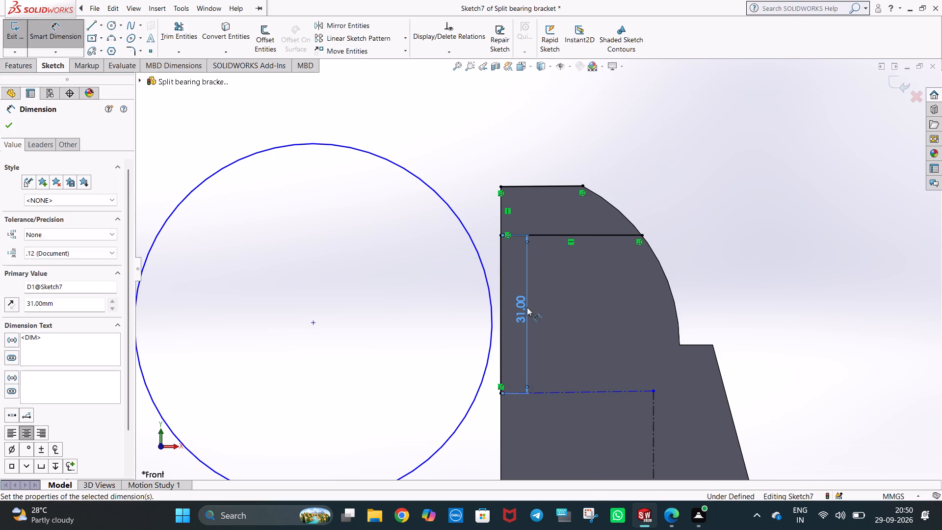
pyautogui.press('Escape')
pyautogui.press('Escape')
pyautogui.click(674, 190)
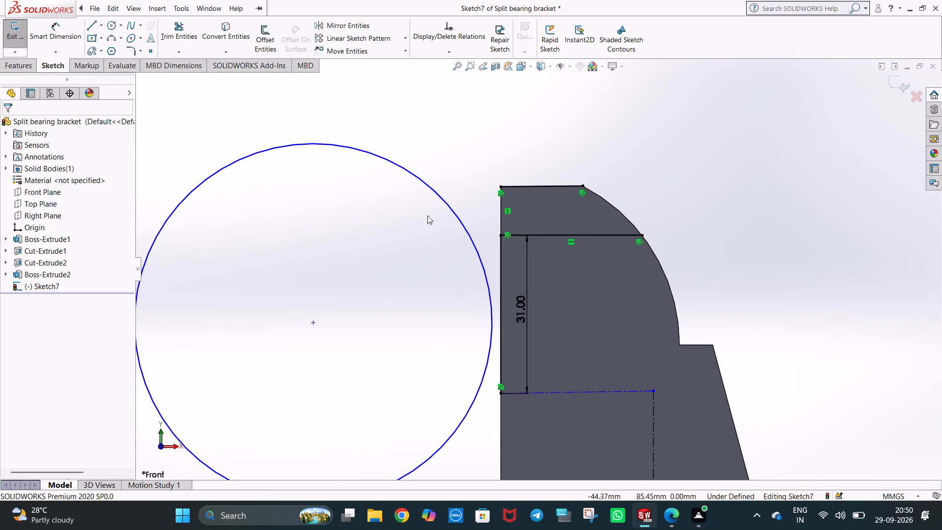
# Place a copy of the 35 mm radius circle over the upright's curved edge.
pyautogui.click(427, 215)
pyautogui.keyDown('ctrl'); pyautogui.moveTo(443, 201); pyautogui.dragTo(622, 225); pyautogui.keyUp('ctrl')
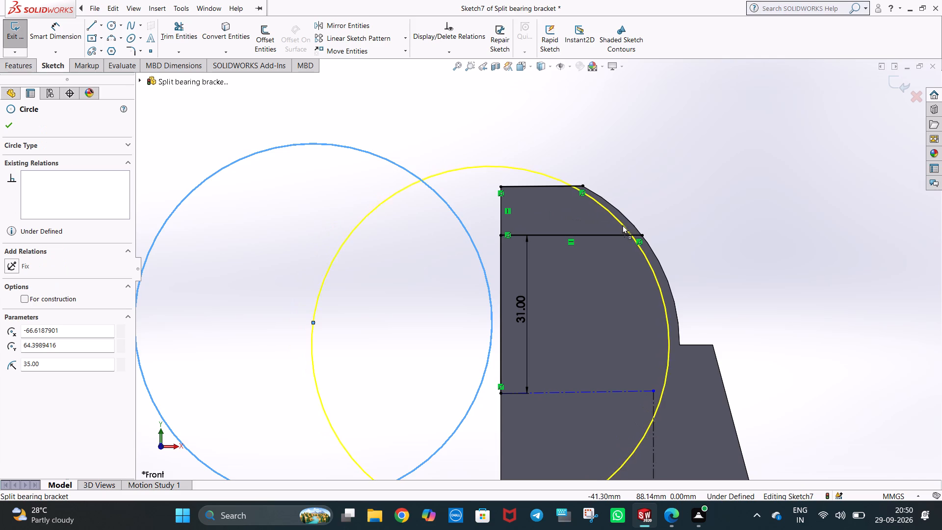
pyautogui.keyDown('ctrl'); pyautogui.moveTo(622, 225); pyautogui.dragTo(630, 224); pyautogui.keyUp('ctrl')
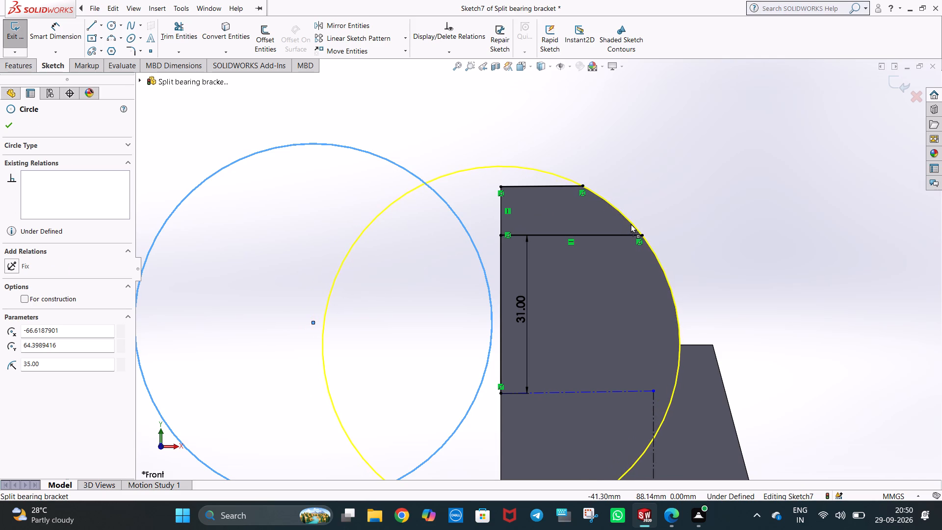
pyautogui.keyDown('ctrl'); pyautogui.moveTo(630, 224); pyautogui.dragTo(630, 223); pyautogui.keyUp('ctrl')
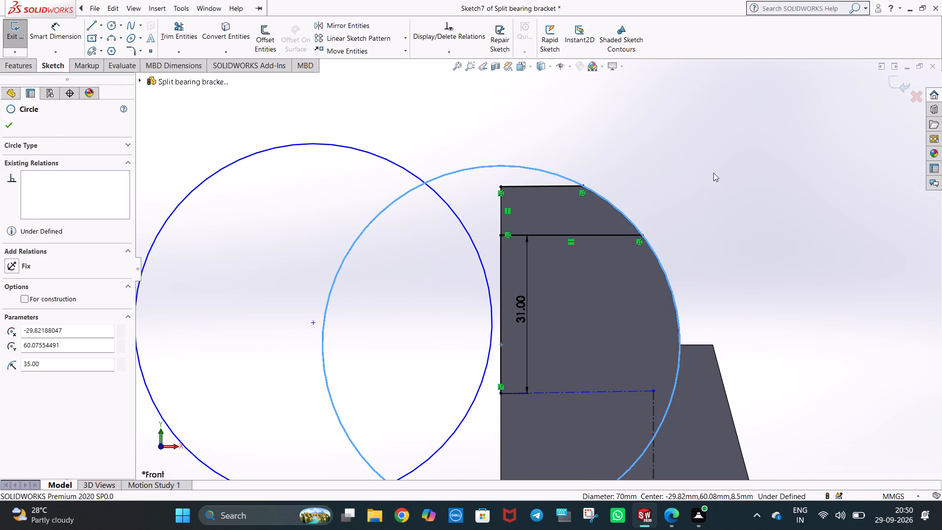
pyautogui.click(713, 173)
# Make the copied circle coincident with the curve-side endpoints of the top line and of the horizontal line below it.
pyautogui.scroll(-3, 556, 212)
pyautogui.keyDown('ctrl'); pyautogui.click(598, 177); pyautogui.keyUp('ctrl')
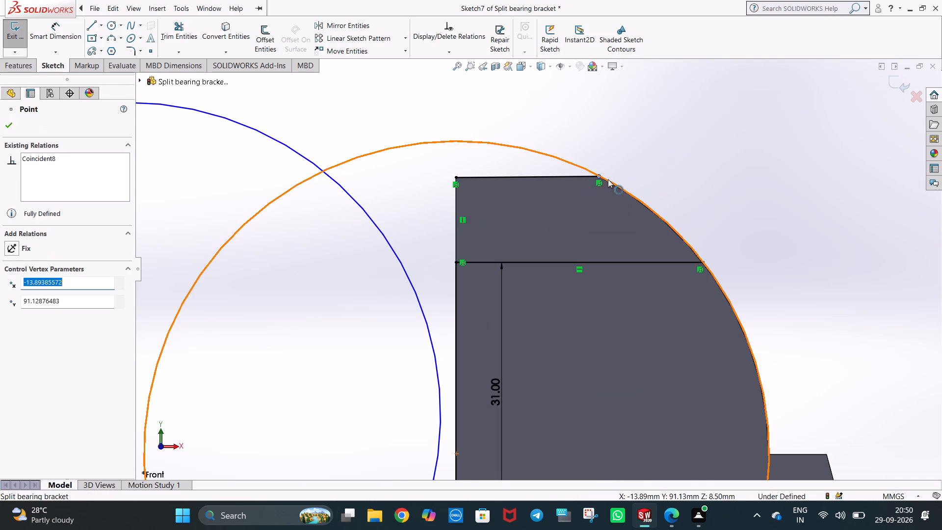
pyautogui.keyDown('ctrl'); pyautogui.click(608, 180); pyautogui.keyUp('ctrl')
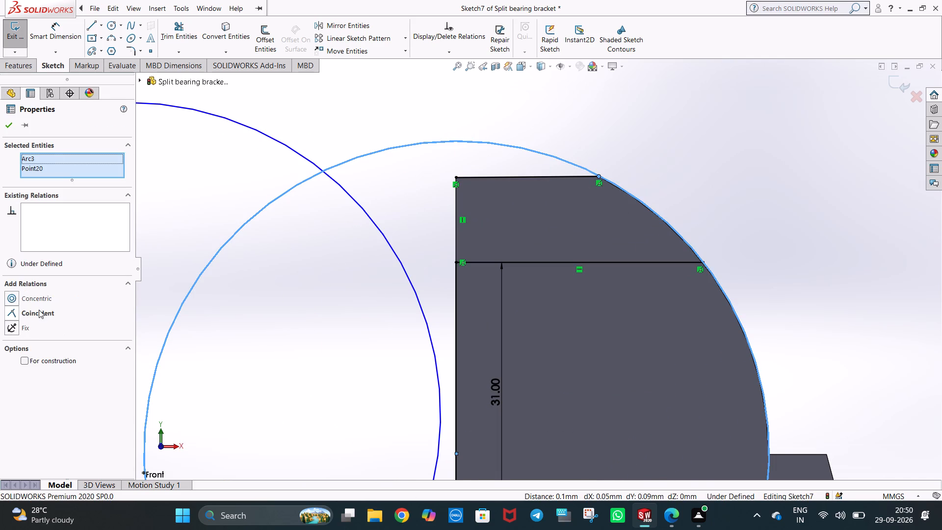
pyautogui.keyDown('ctrl'); pyautogui.click(39, 310); pyautogui.keyUp('ctrl')
pyautogui.click(712, 162)
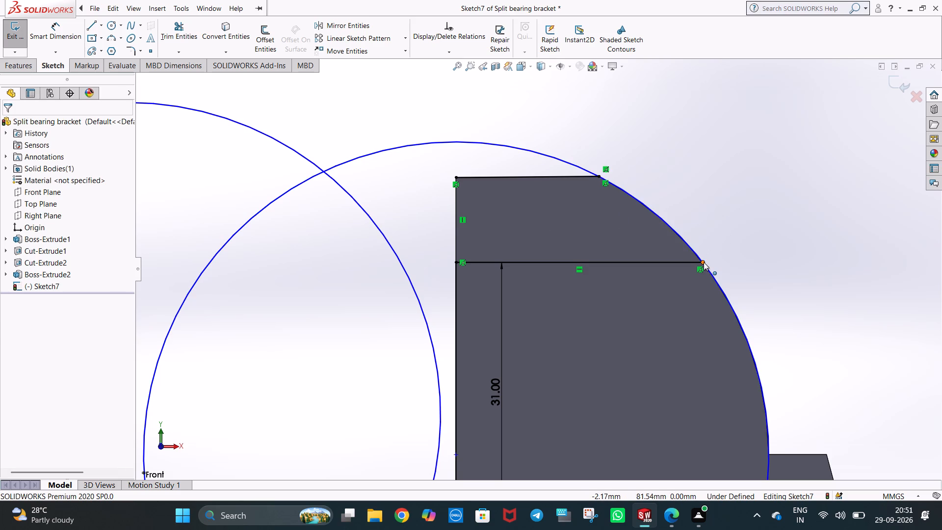
pyautogui.keyDown('ctrl'); pyautogui.click(704, 262); pyautogui.keyUp('ctrl')
pyautogui.keyDown('ctrl'); pyautogui.click(707, 269); pyautogui.keyUp('ctrl')
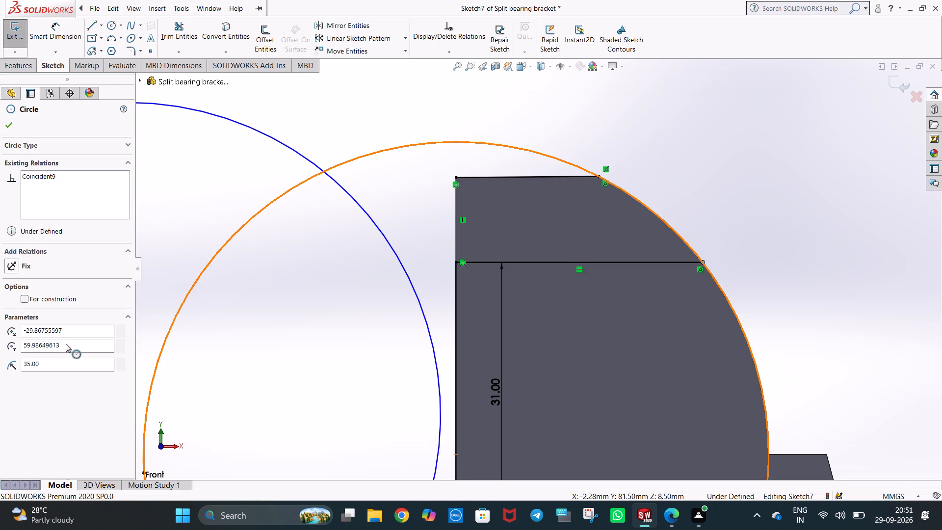
pyautogui.keyDown('ctrl'); pyautogui.click(35, 311); pyautogui.keyUp('ctrl')
pyautogui.click(695, 156)
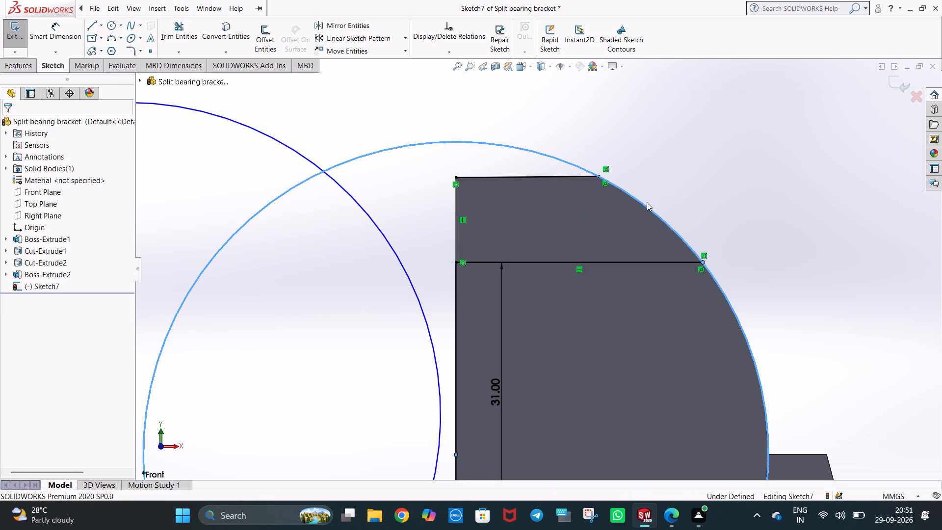
# Power-trim away the original circle and the copied circle's excess, keeping only the arc between the top line and the horizontal line.
pyautogui.scroll(2, 600, 299)
pyautogui.click(177, 25)
pyautogui.moveTo(415, 155); pyautogui.dragTo(378, 272)
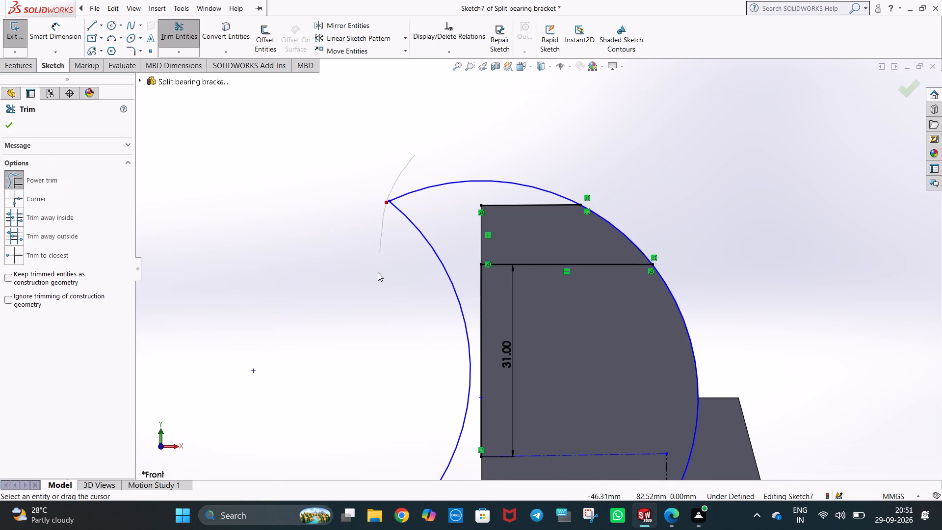
pyautogui.moveTo(378, 272); pyautogui.dragTo(376, 283)
pyautogui.moveTo(473, 159); pyautogui.dragTo(404, 319)
pyautogui.scroll(-1, 668, 356)
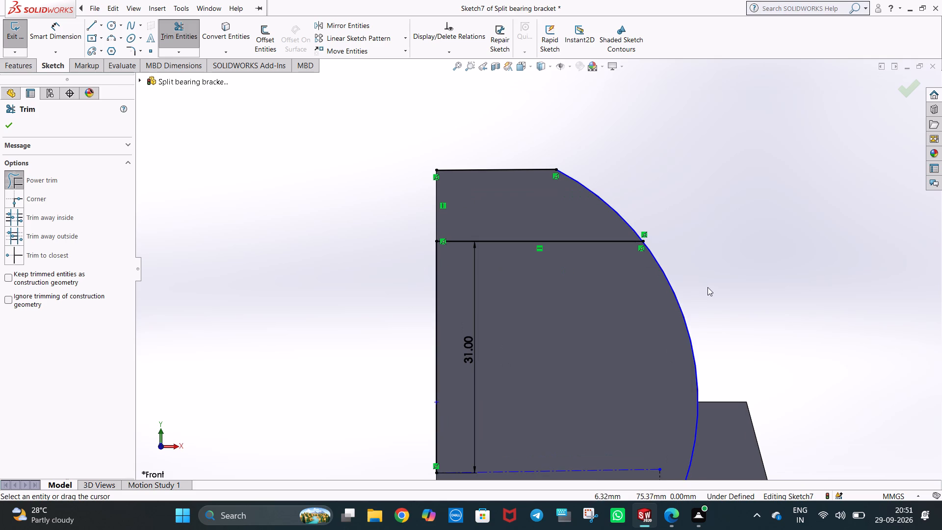
pyautogui.moveTo(707, 287); pyautogui.dragTo(636, 322)
# Trim away the dash-dot construction lines on the upright's lower part.
pyautogui.scroll(5, 639, 347)
pyautogui.moveTo(544, 386); pyautogui.dragTo(545, 420)
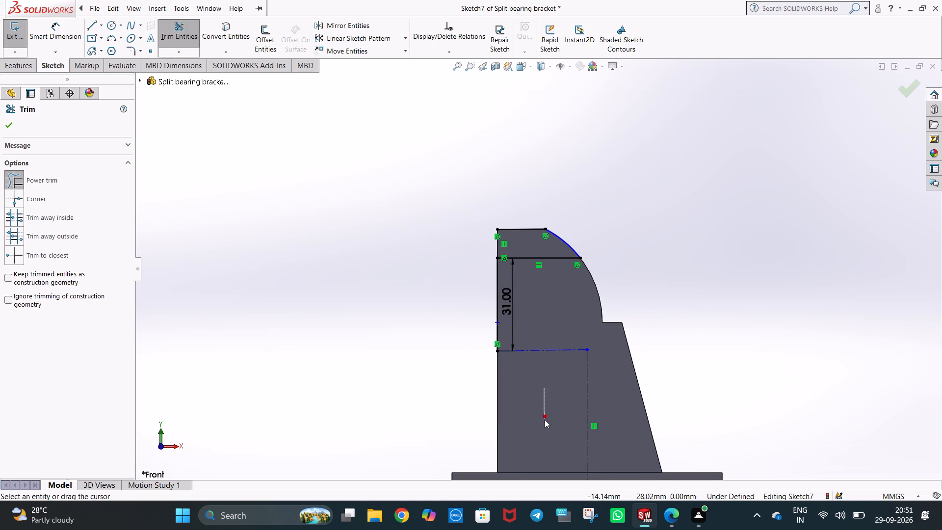
pyautogui.moveTo(545, 420); pyautogui.dragTo(545, 425)
pyautogui.scroll(-3, 575, 369)
pyautogui.moveTo(566, 300); pyautogui.dragTo(613, 358)
pyautogui.press('Escape')
pyautogui.scroll(2, 682, 224)
pyautogui.click(671, 222)
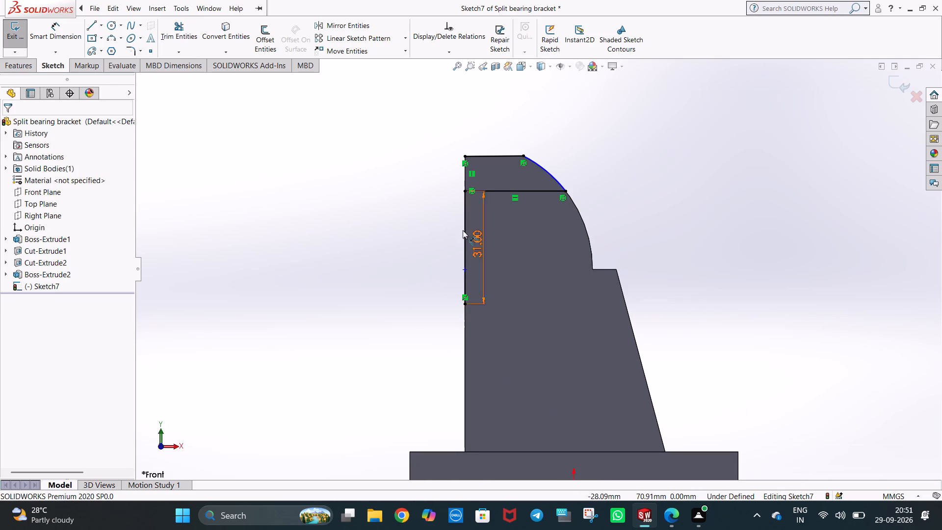
# Delete the 31 mm dimension and the vertical line it measured below the horizontal line.
pyautogui.click(478, 233)
pyautogui.press('Delete')
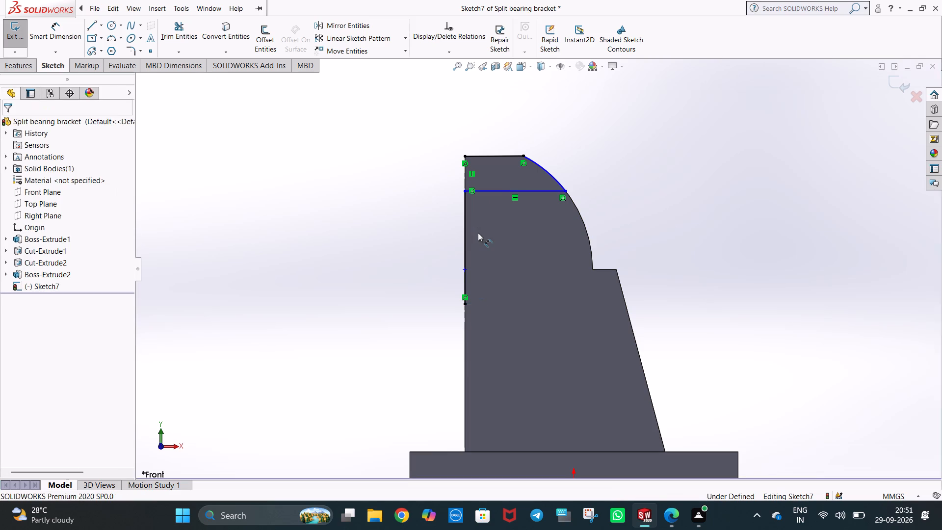
pyautogui.click(466, 228)
pyautogui.press('Delete')
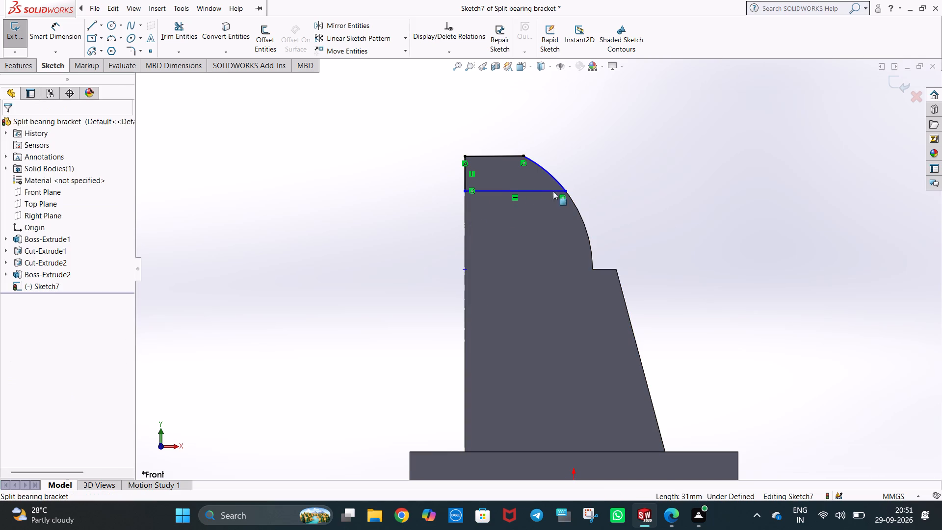
# Dimension the length of the horizontal line meeting the curved edge, accepting its current value.
pyautogui.click(48, 31)
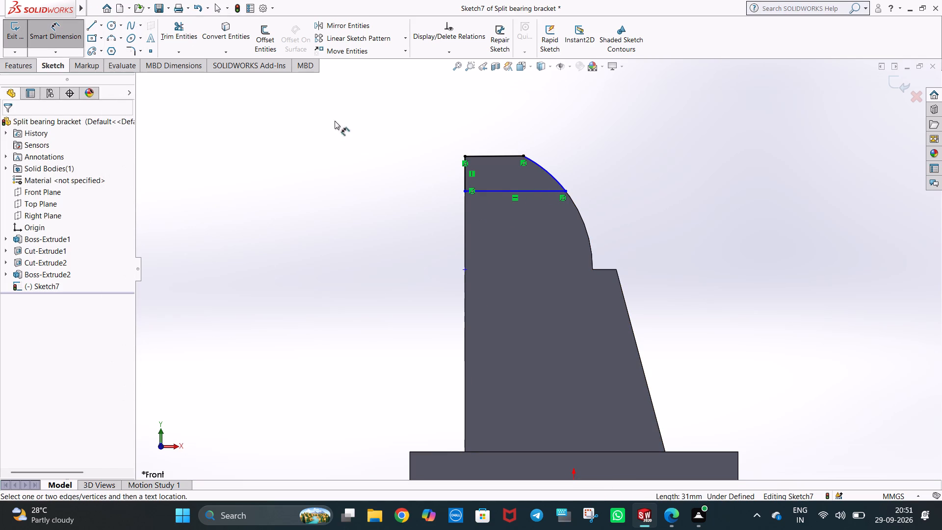
pyautogui.click(535, 192)
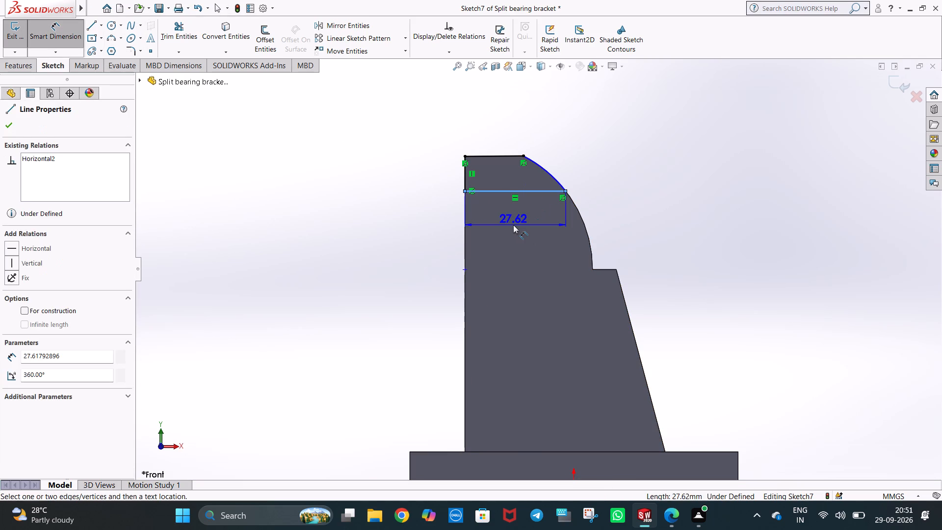
pyautogui.click(513, 225)
pyautogui.click(471, 209)
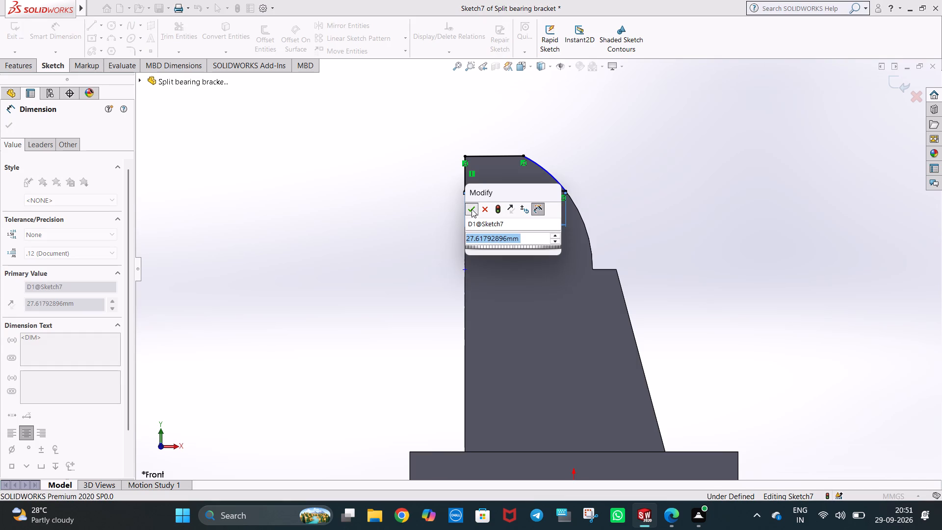
# Dimension the radius of the remaining arc on the upright's curved edge, accepting its current value.
pyautogui.click(560, 156)
pyautogui.click(552, 175)
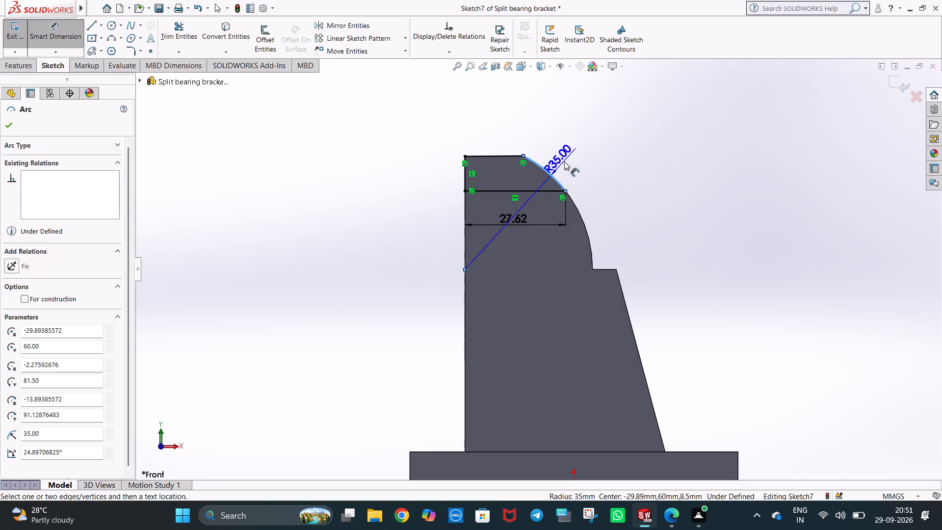
pyautogui.click(567, 159)
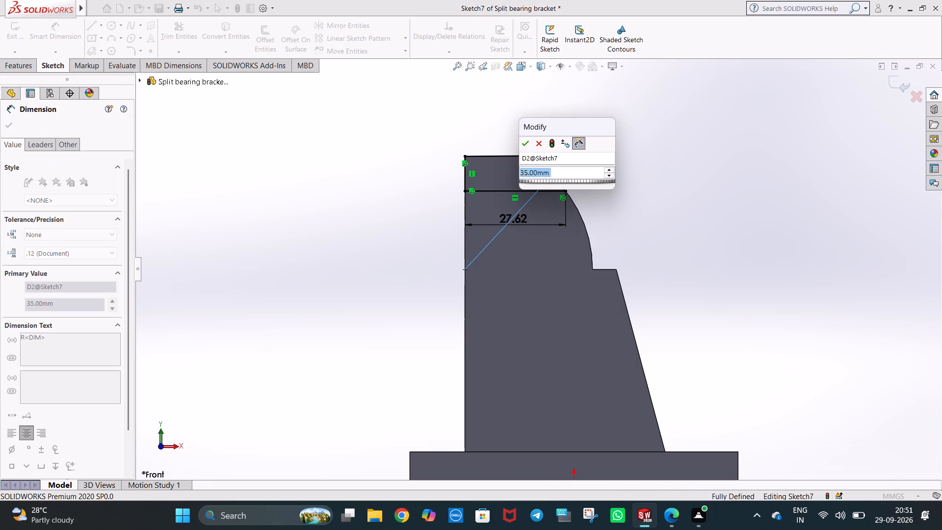
pyautogui.click(524, 144)
pyautogui.click(461, 120)
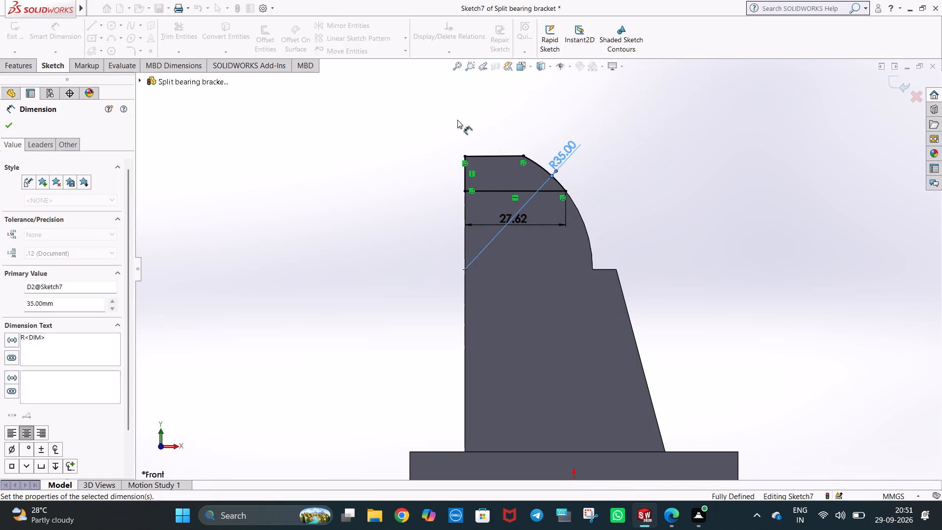
# Cut-extrude the closed profile at the top of the upright with the Through All end condition.
pyautogui.click(21, 65)
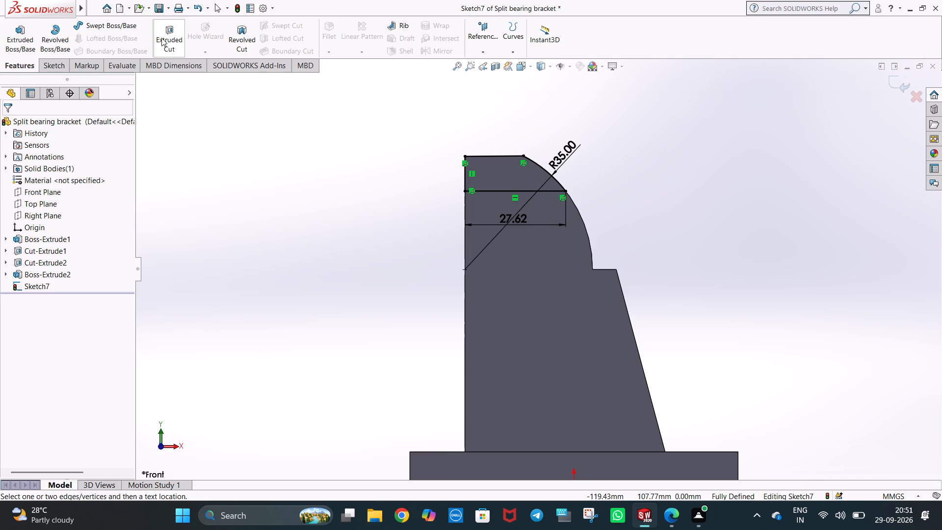
pyautogui.click(161, 38)
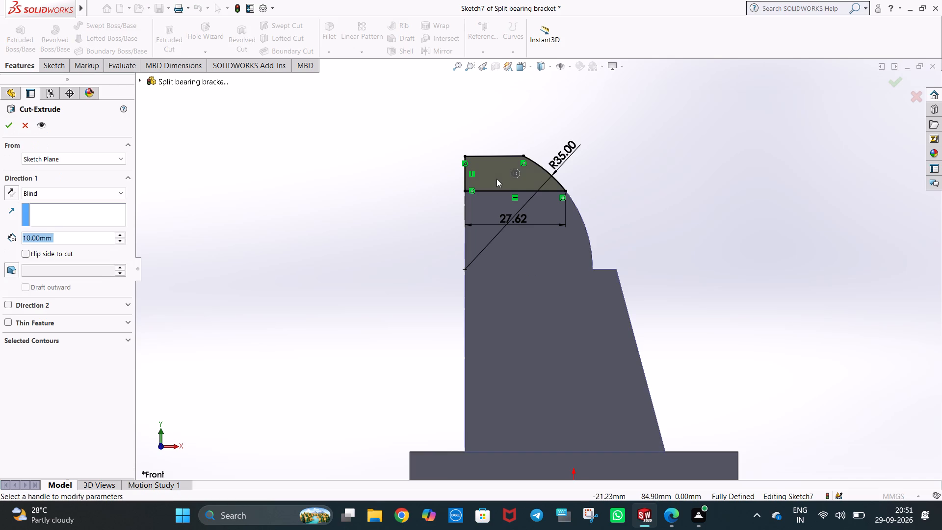
pyautogui.click(497, 179)
pyautogui.moveTo(649, 243); pyautogui.dragTo(557, 283, button='middle')
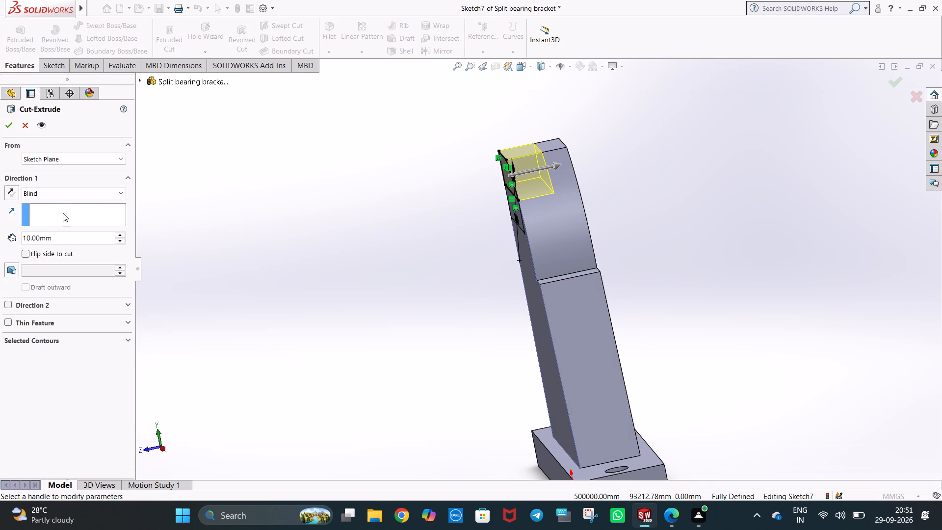
pyautogui.click(60, 191)
pyautogui.click(68, 209)
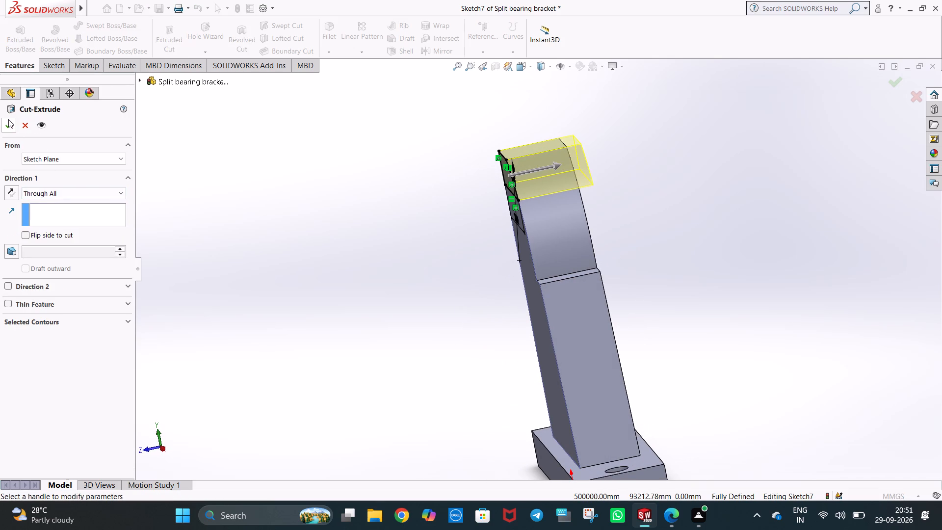
pyautogui.click(9, 125)
pyautogui.moveTo(415, 268); pyautogui.dragTo(497, 253, button='middle')
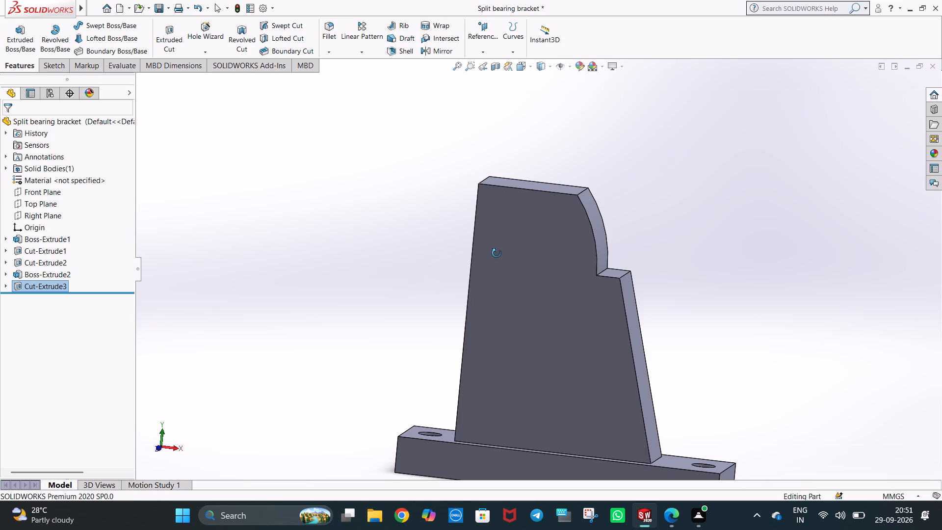
pyautogui.moveTo(497, 253); pyautogui.dragTo(497, 246, button='middle')
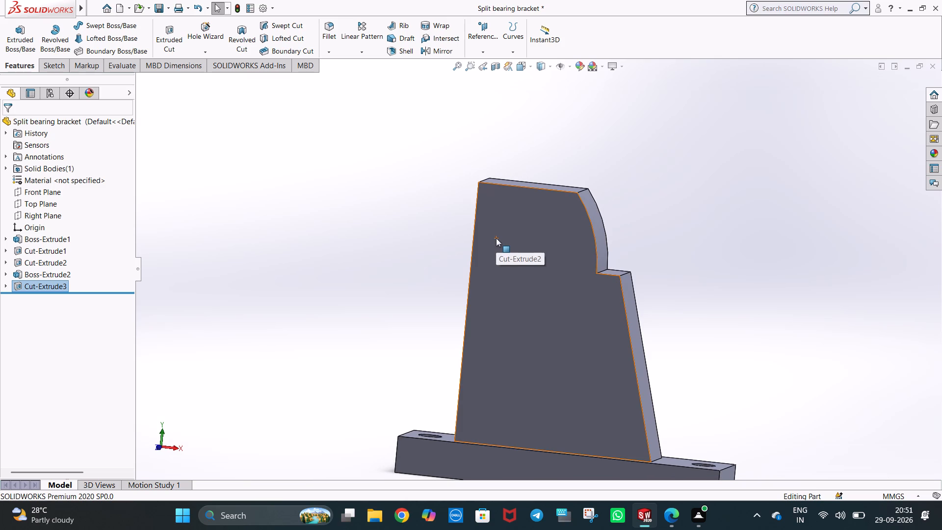
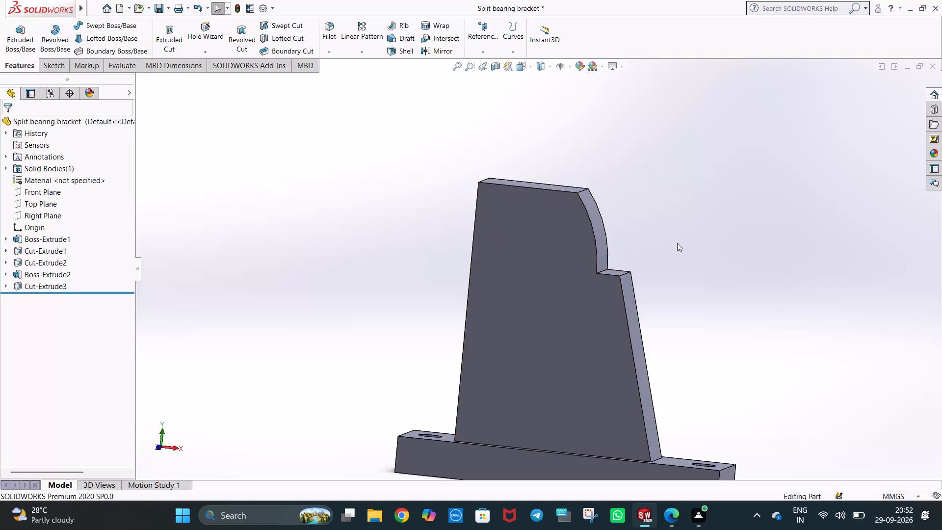
# Inspect the upright's cut top section and curved edge from the front and from several angled views.
pyautogui.moveTo(590, 353); pyautogui.dragTo(597, 332, button='middle')
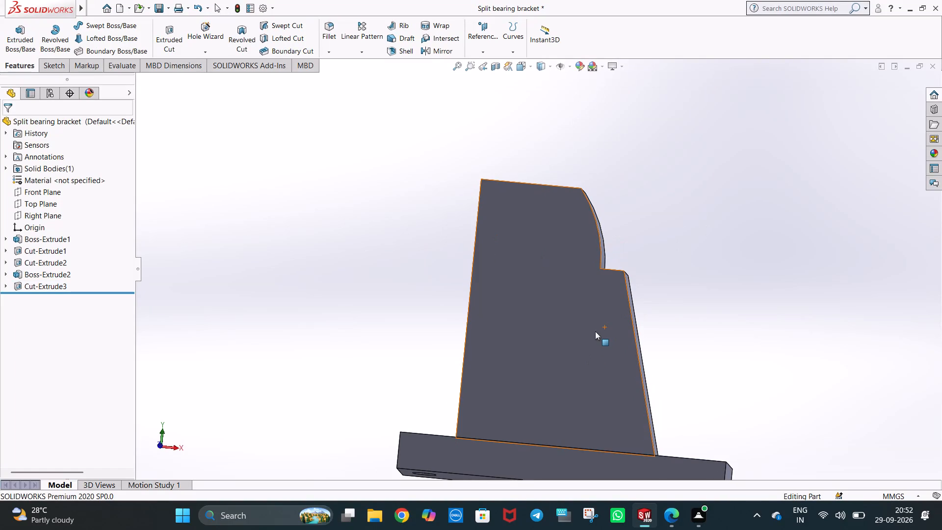
pyautogui.hotkey('ctrl', '1')
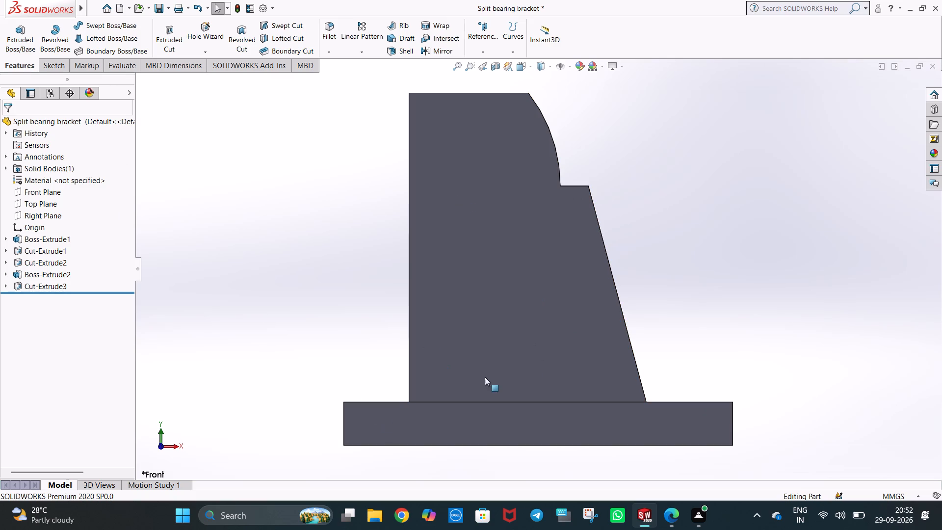
pyautogui.moveTo(565, 274); pyautogui.dragTo(608, 395, button='middle')
pyautogui.scroll(1, 608, 391)
pyautogui.scroll(1, 594, 286)
pyautogui.moveTo(588, 286); pyautogui.dragTo(545, 334, button='middle')
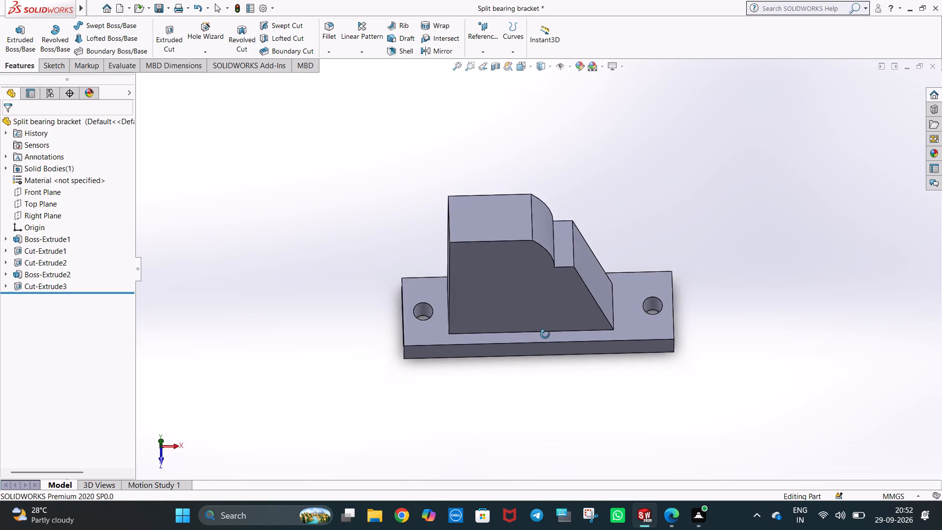
pyautogui.moveTo(545, 334); pyautogui.dragTo(577, 245, button='middle')
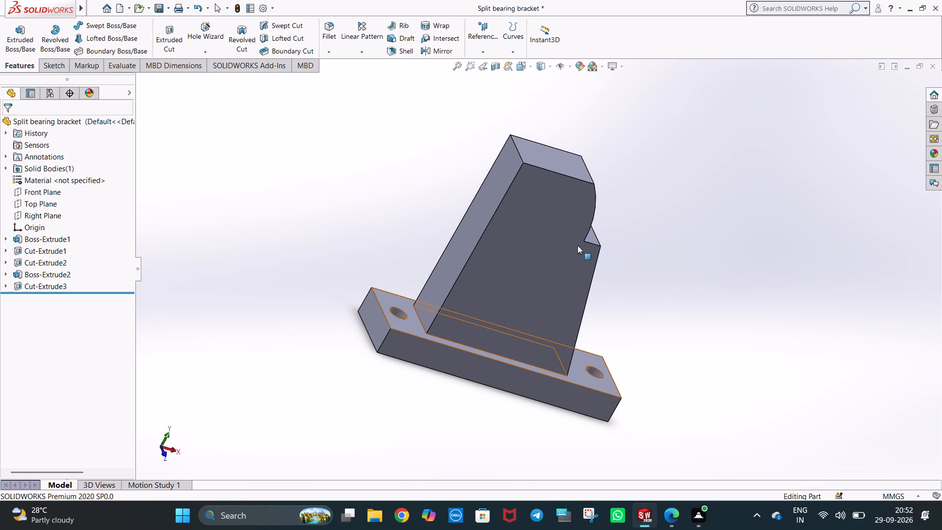
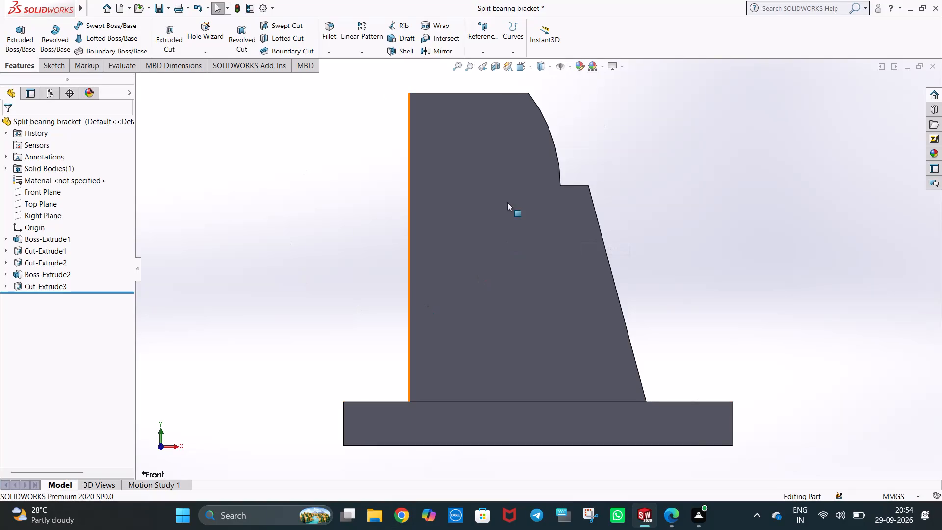
# Close the browser window showing the Modeling work book PDF.
pyautogui.moveTo(541, 310); pyautogui.dragTo(521, 373, button='middle')
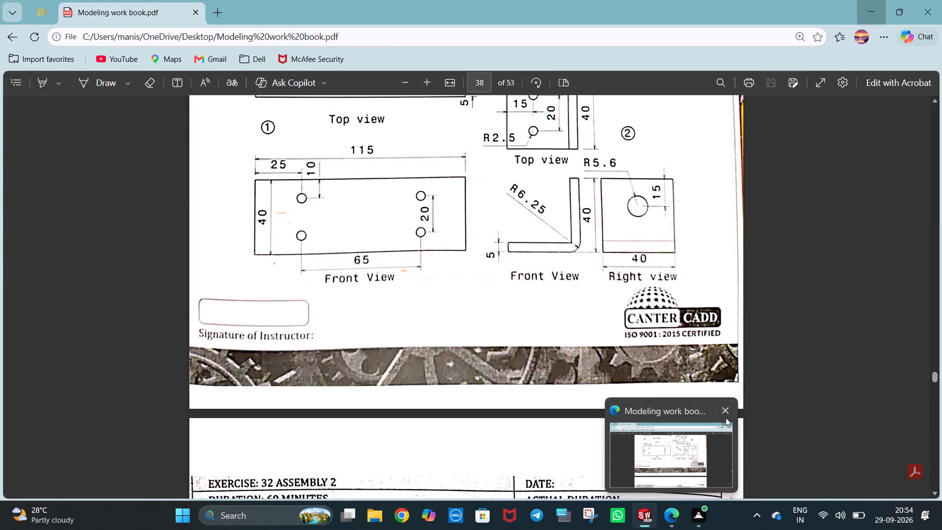
pyautogui.click(728, 410)
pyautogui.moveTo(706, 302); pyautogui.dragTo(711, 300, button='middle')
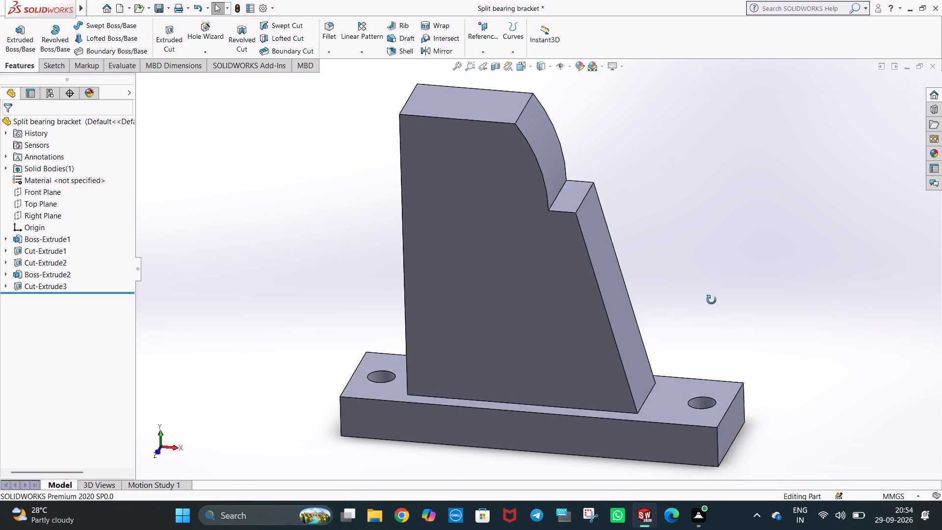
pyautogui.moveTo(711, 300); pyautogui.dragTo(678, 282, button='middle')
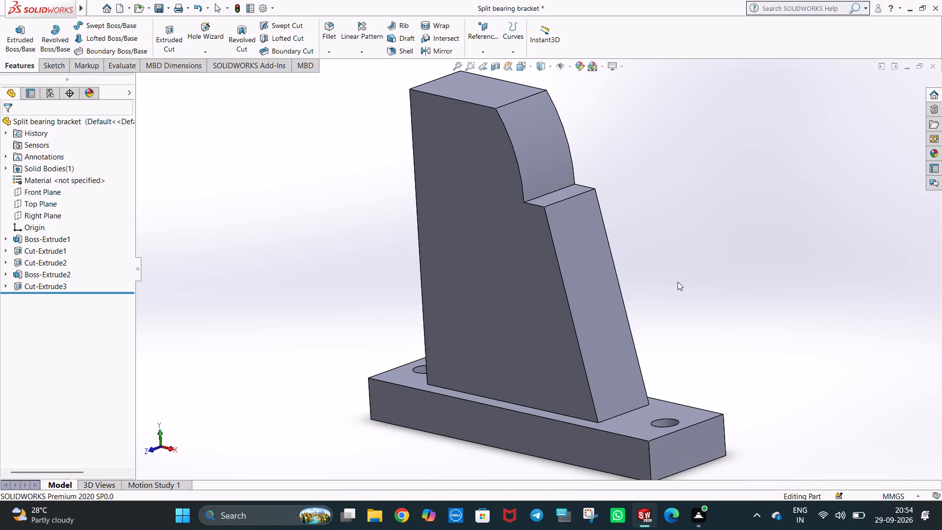
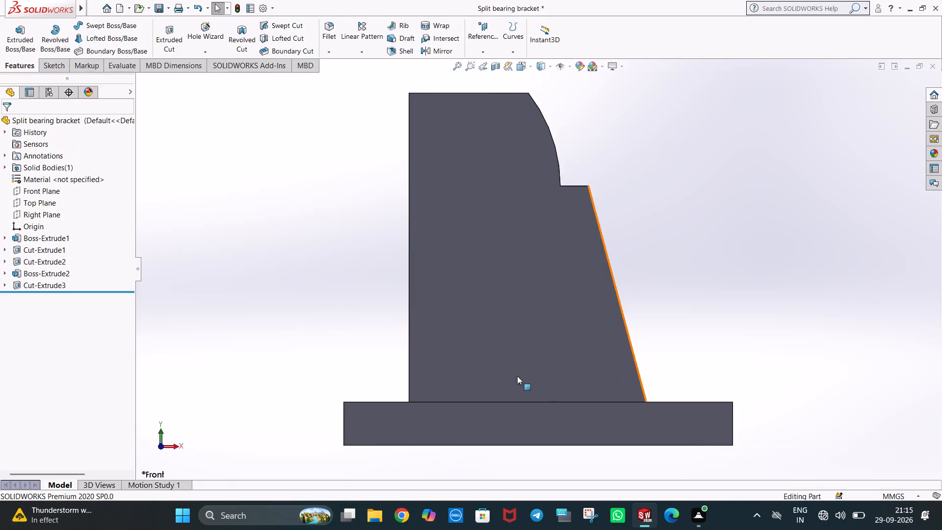
# Start a sketch on the upright's front face and draw a 5 mm line along its bottom edge from the straight side's corner.
pyautogui.rightClick(479, 371)
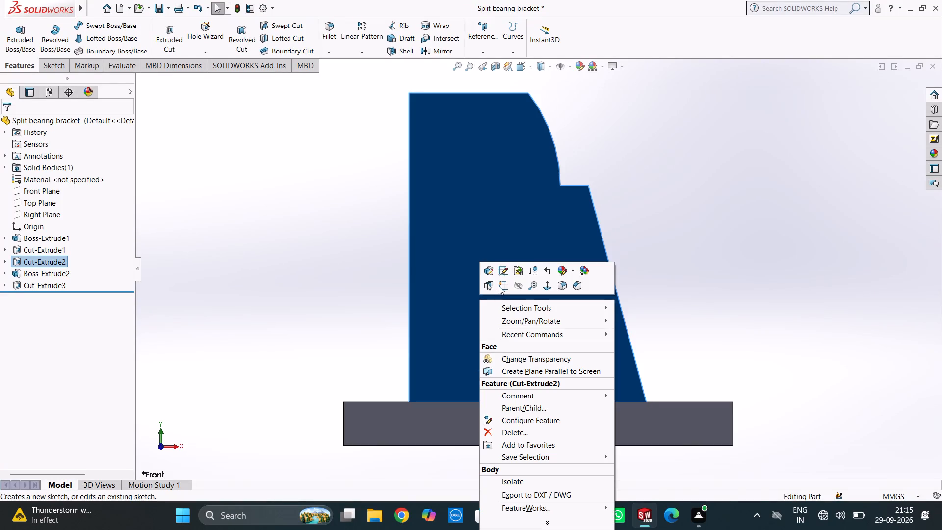
pyautogui.click(499, 286)
pyautogui.click(88, 26)
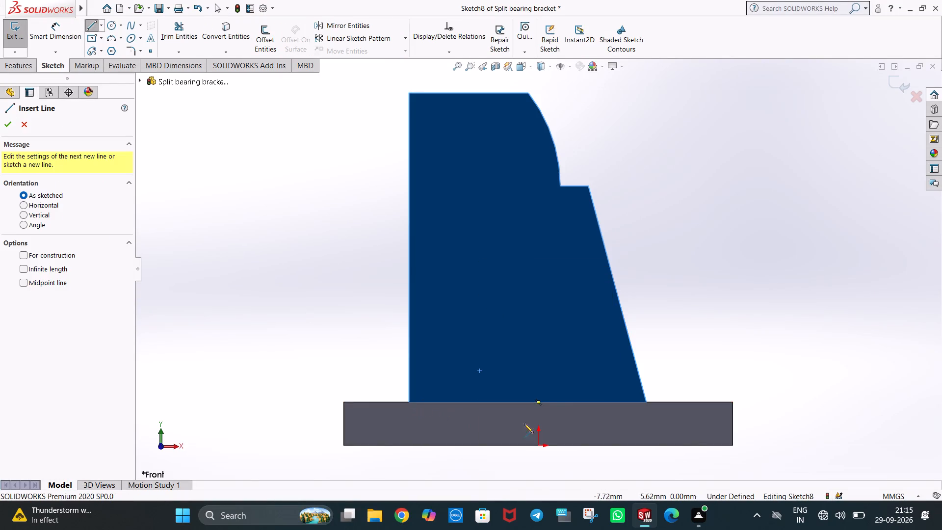
pyautogui.click(409, 402)
pyautogui.moveTo(405, 370); pyautogui.dragTo(409, 393, button='middle')
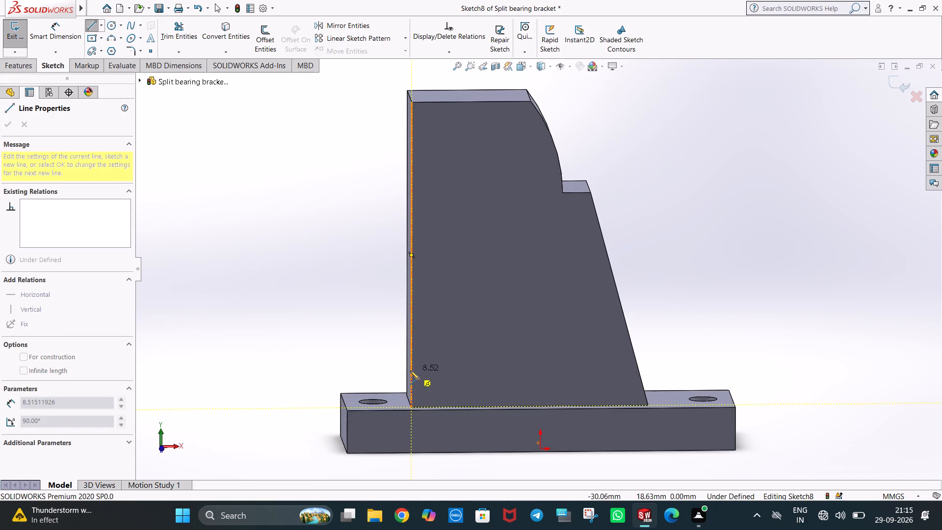
pyautogui.hotkey('ctrl', '1')
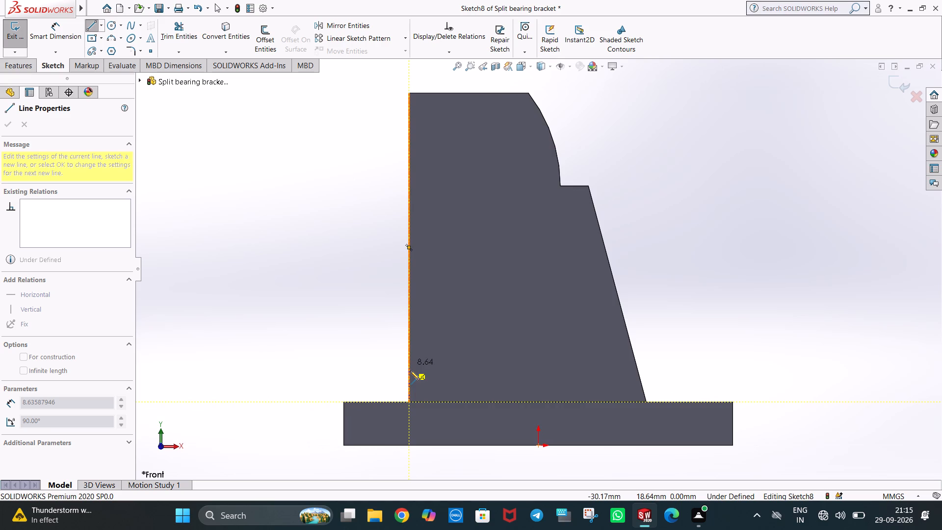
pyautogui.click(422, 402)
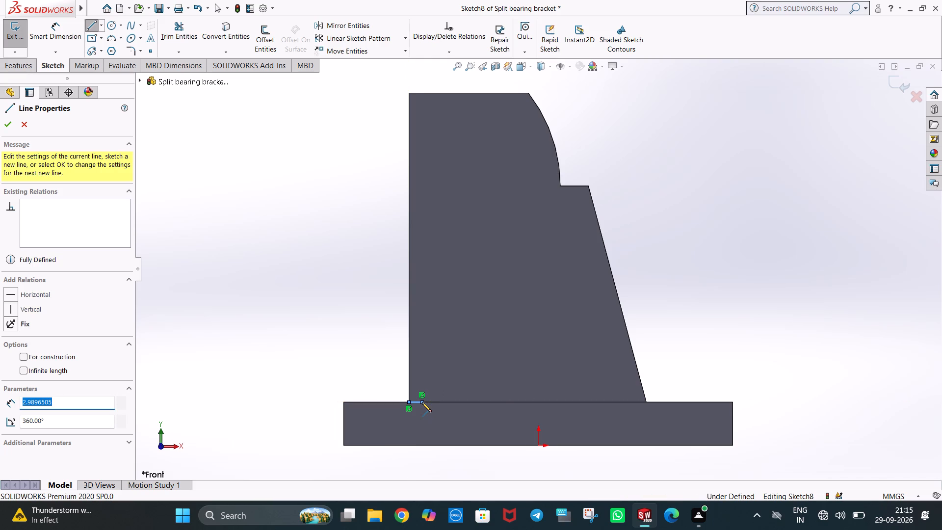
pyautogui.press('5')
pyautogui.press('Return')
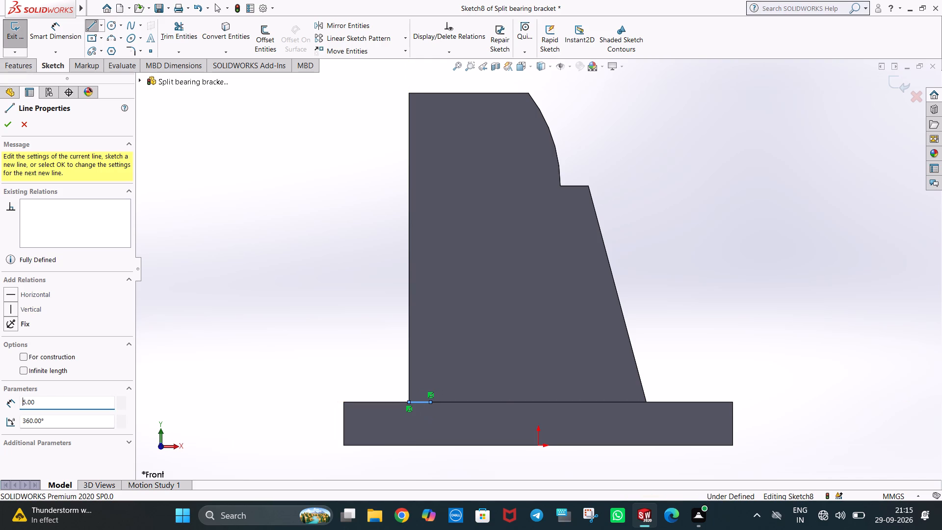
# Complete the line into a closed rectangle 10 mm high against the upright's straight vertical edge.
pyautogui.click(431, 365)
pyautogui.write('10')
pyautogui.press('Return')
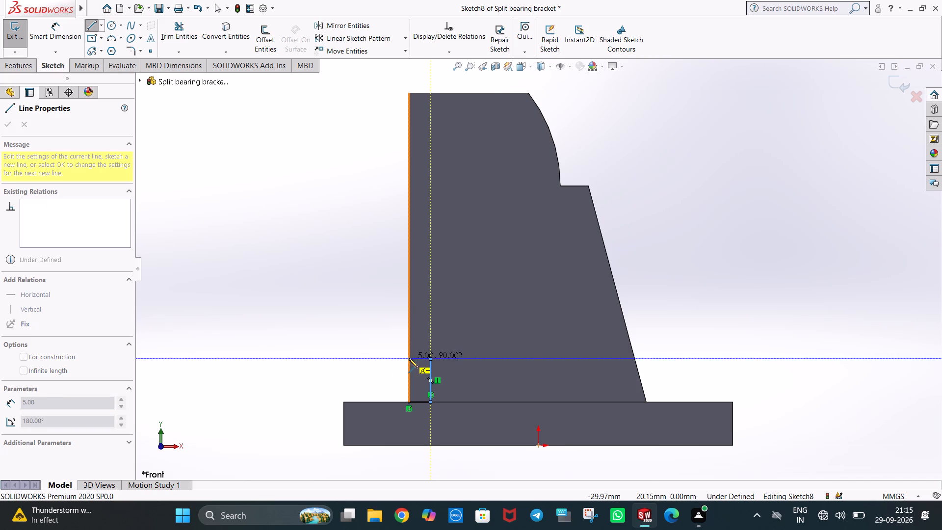
pyautogui.click(409, 358)
pyautogui.click(409, 402)
pyautogui.press('Escape')
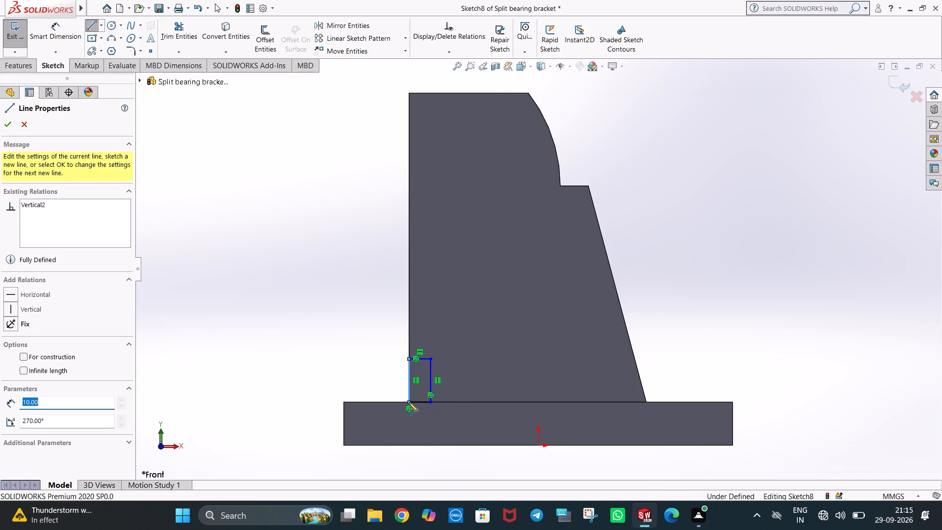
pyautogui.press('Escape')
pyautogui.press('Escape')
pyautogui.press('Escape')
pyautogui.click(660, 299)
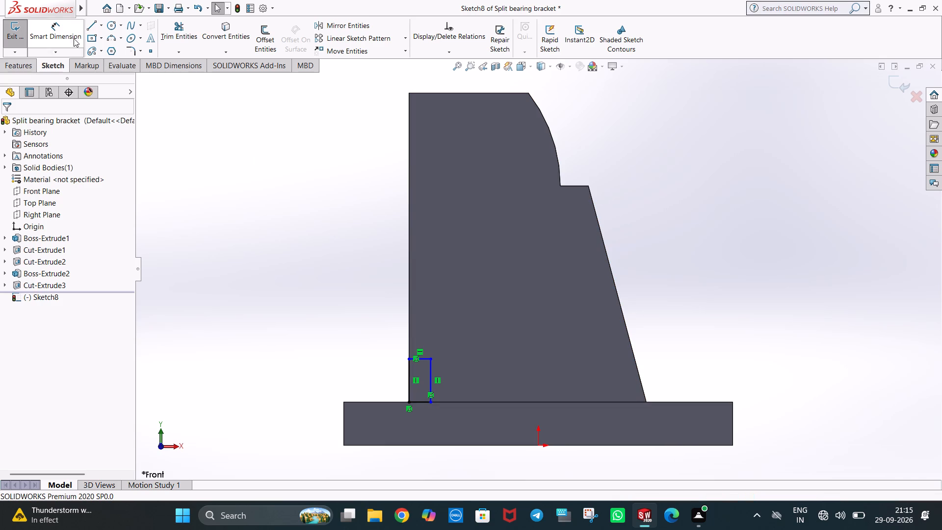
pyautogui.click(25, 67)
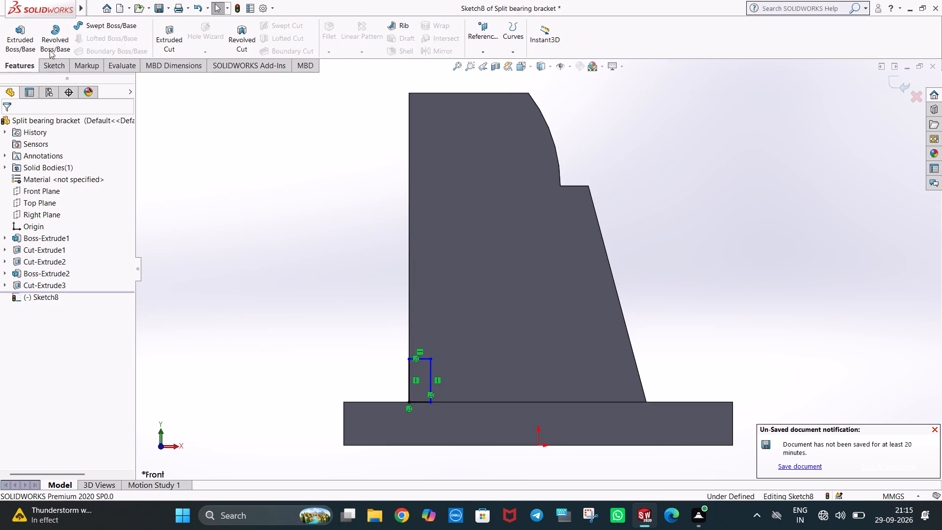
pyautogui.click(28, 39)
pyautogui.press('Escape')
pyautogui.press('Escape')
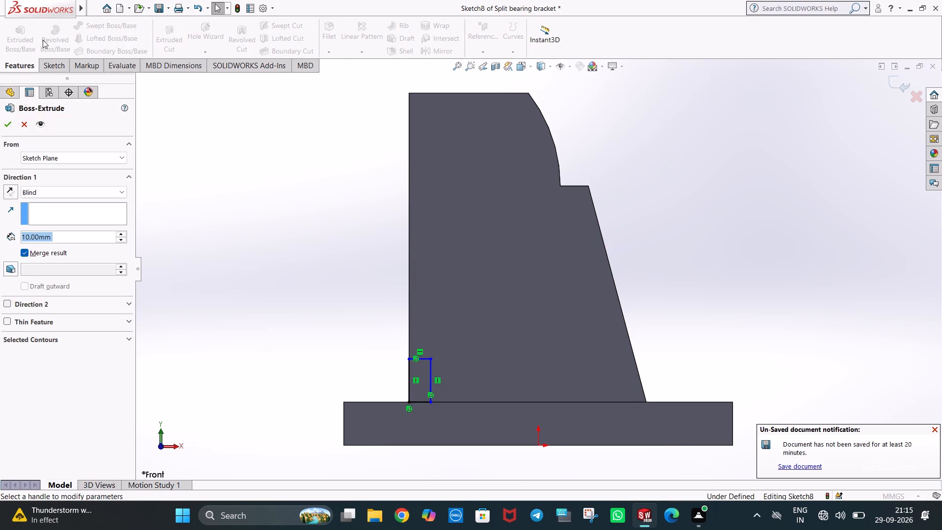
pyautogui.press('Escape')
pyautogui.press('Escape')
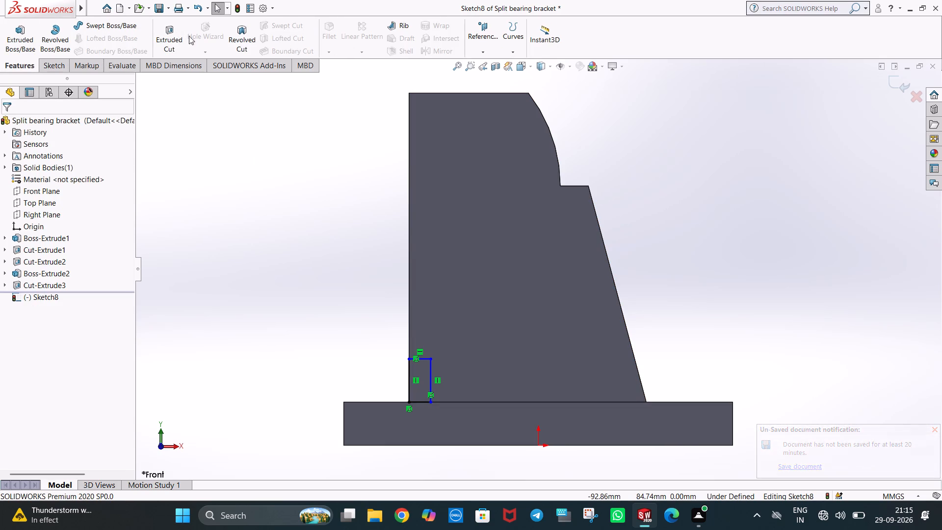
# Extrude-cut the 5 × 10 mm rectangle Through All to notch the upright's lower corner.
pyautogui.click(173, 37)
pyautogui.scroll(2, 485, 285)
pyautogui.scroll(1, 466, 352)
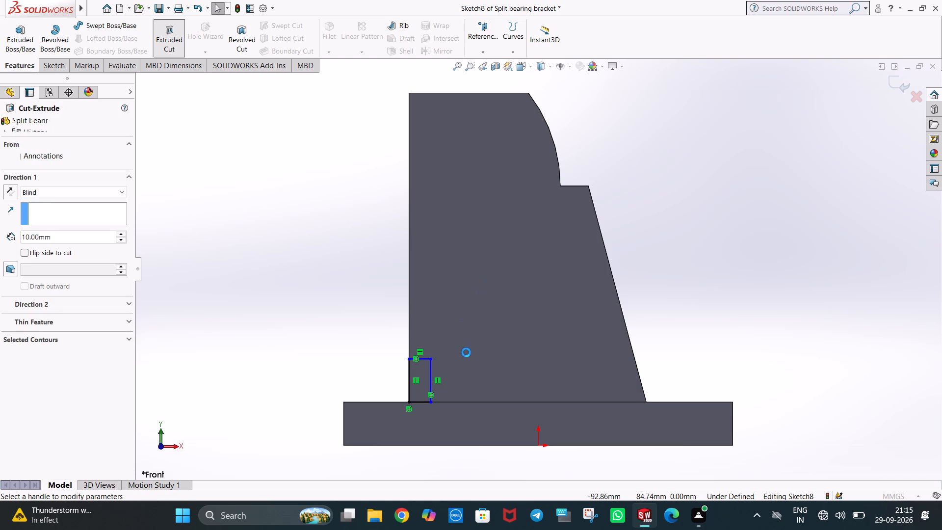
pyautogui.moveTo(466, 352); pyautogui.dragTo(564, 383, button='middle')
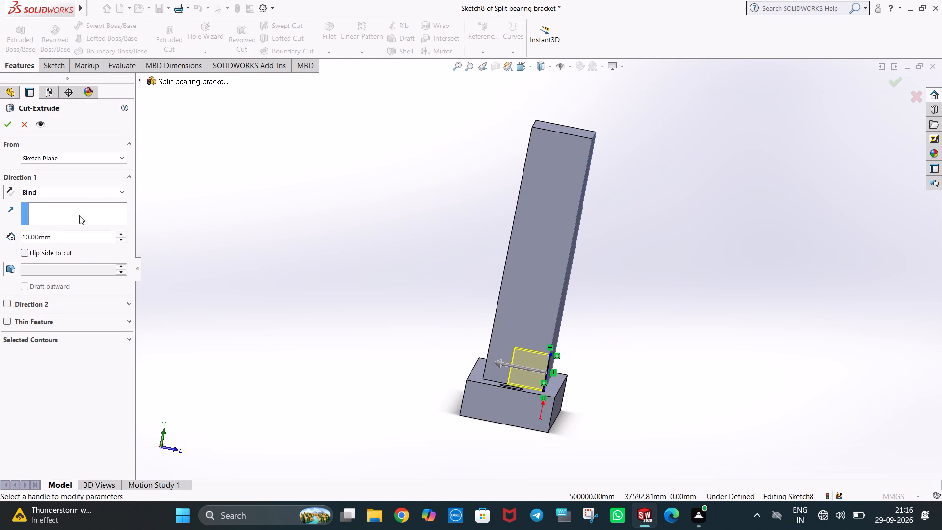
pyautogui.click(91, 193)
pyautogui.click(88, 211)
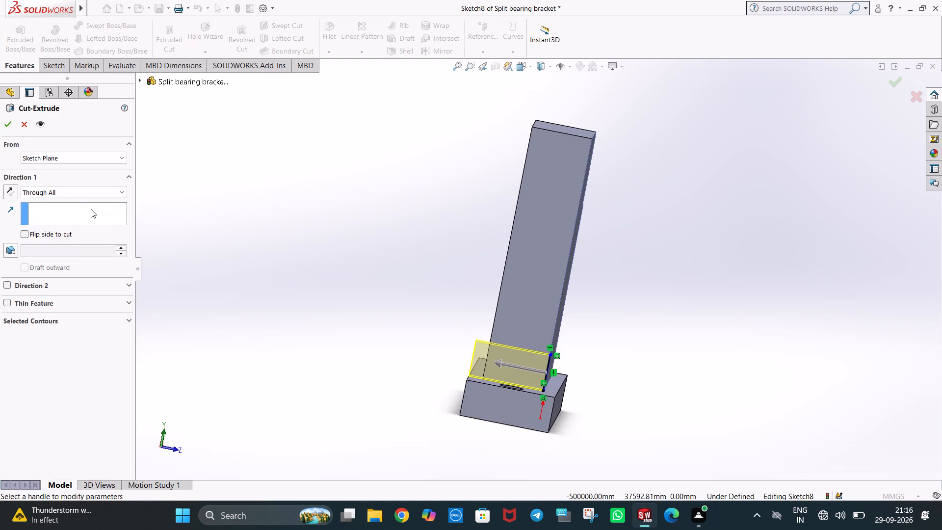
pyautogui.click(10, 127)
# Sketch a 3.25 mm horizontal line on the notch's recessed vertical face, from its bottom edge's midpoint toward the front.
pyautogui.moveTo(688, 371); pyautogui.dragTo(627, 380, button='middle')
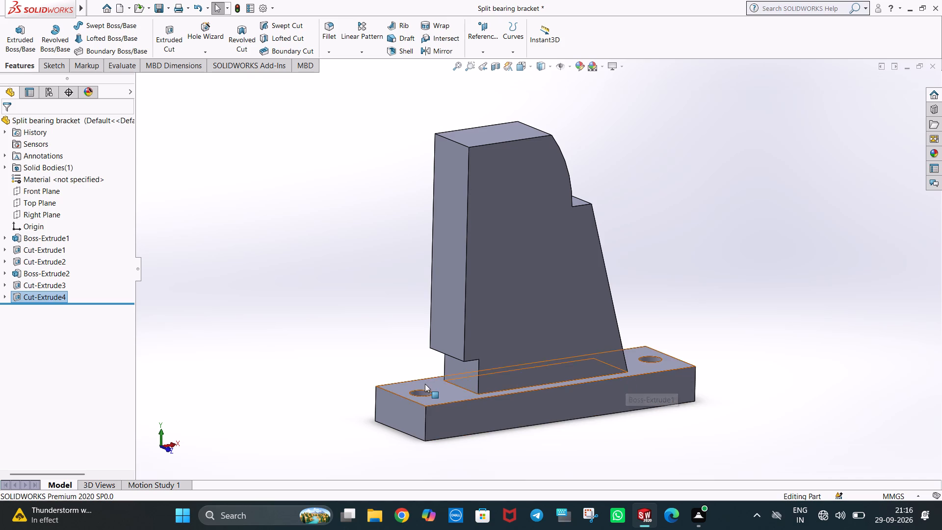
pyautogui.moveTo(427, 385); pyautogui.dragTo(478, 401, button='middle')
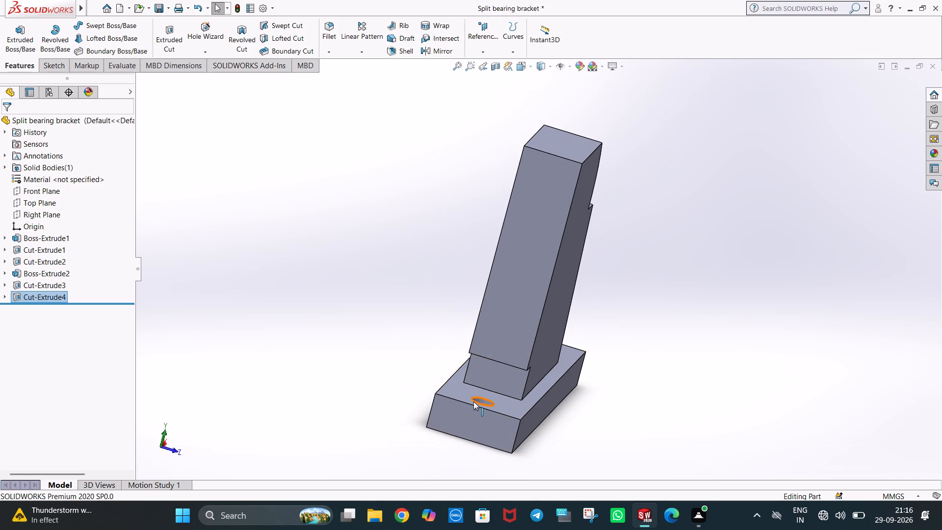
pyautogui.hotkey('ctrl', '4')
pyautogui.hotkey('ctrl', '3')
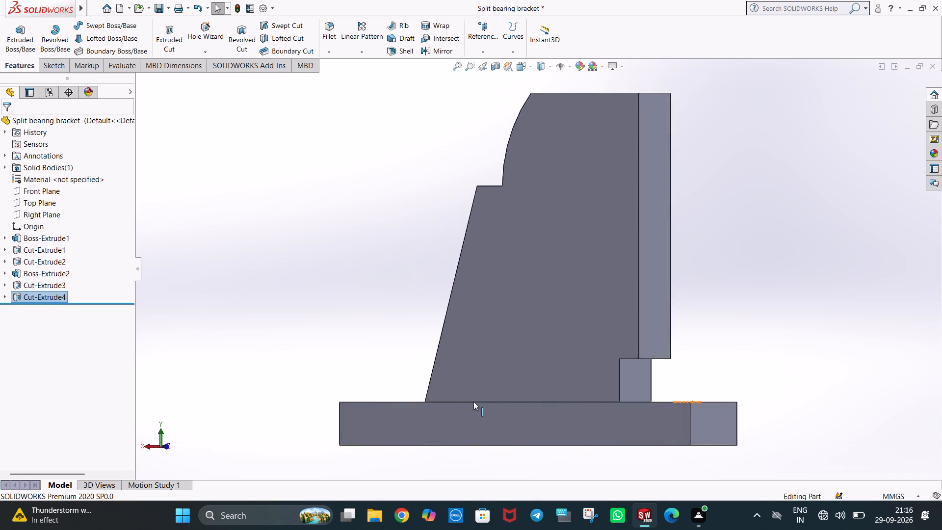
pyautogui.click(668, 372)
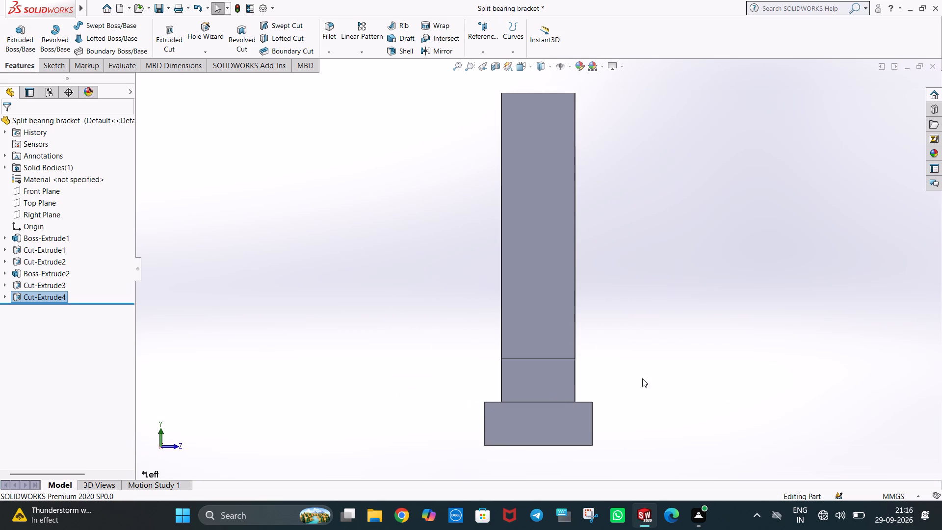
pyautogui.rightClick(599, 375)
pyautogui.rightClick(572, 379)
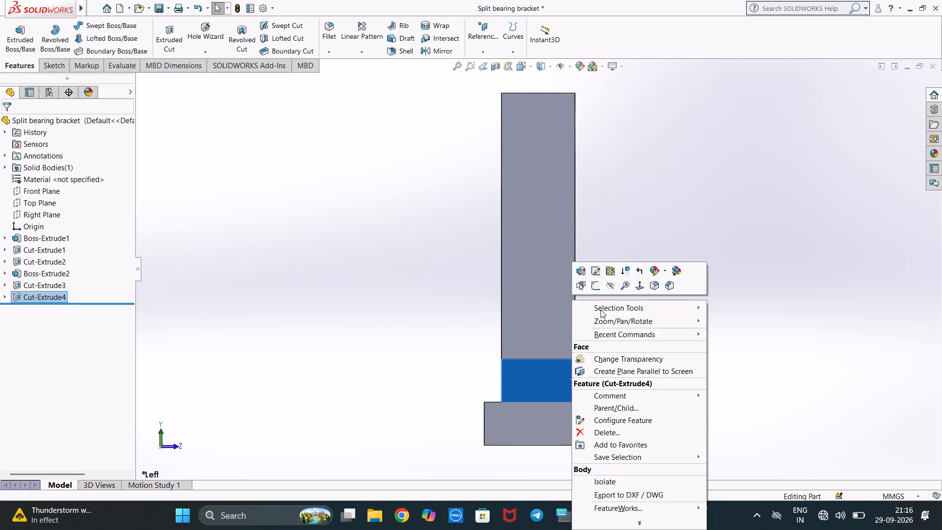
pyautogui.click(598, 288)
pyautogui.moveTo(594, 393); pyautogui.dragTo(576, 395, button='middle')
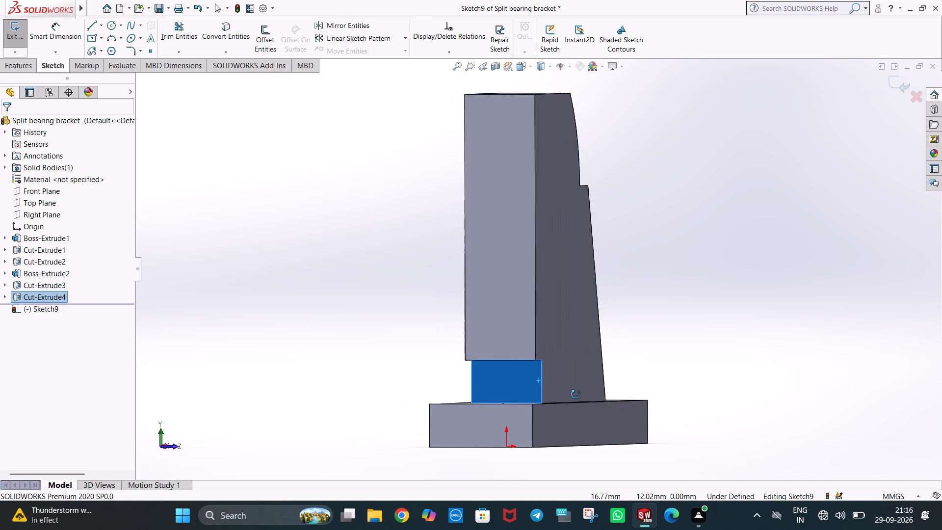
pyautogui.moveTo(576, 395); pyautogui.dragTo(580, 394, button='middle')
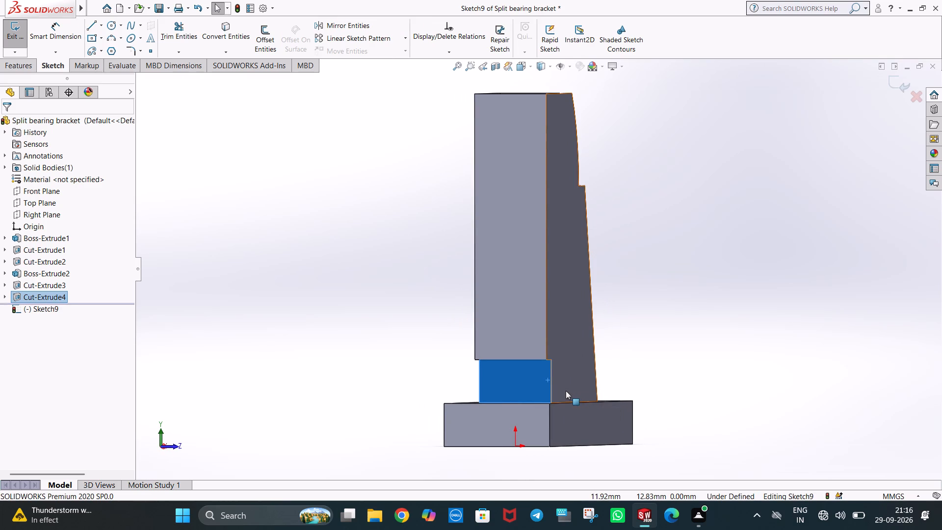
pyautogui.hotkey('ctrl', '8')
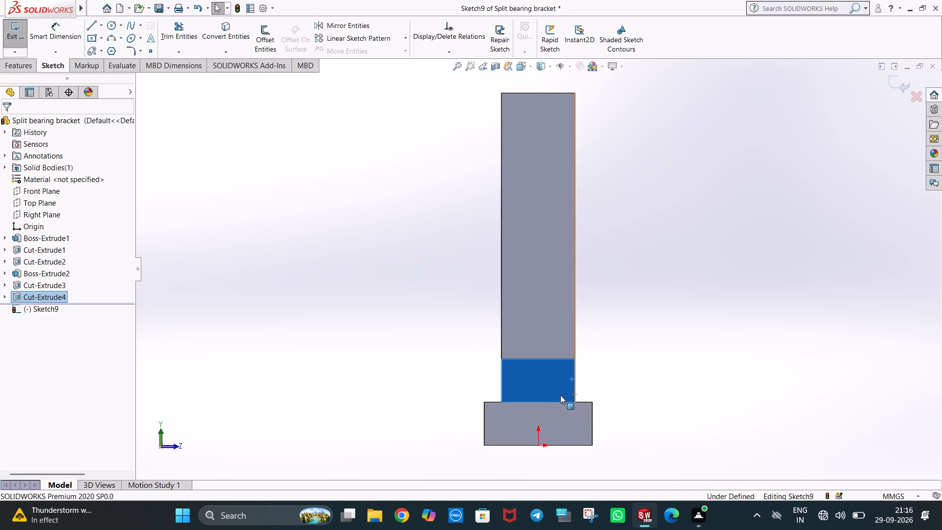
pyautogui.click(89, 29)
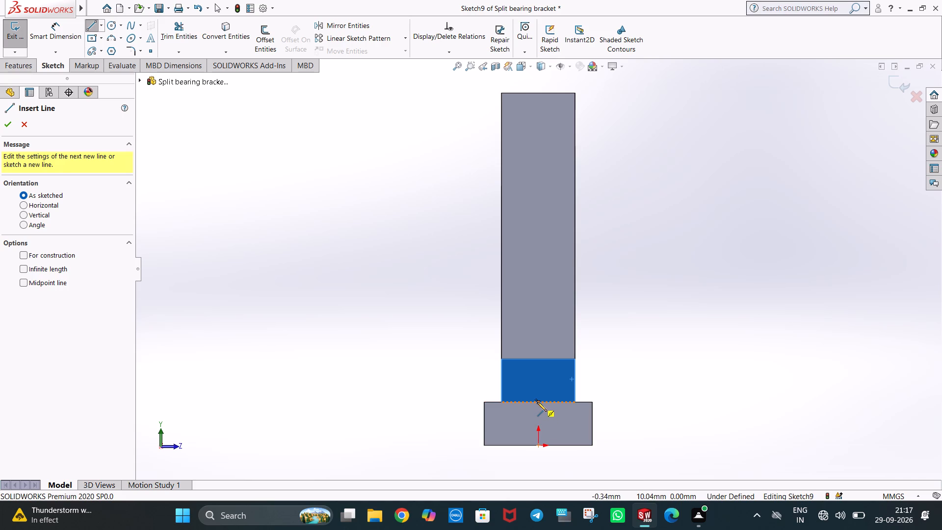
pyautogui.click(538, 402)
pyautogui.click(561, 402)
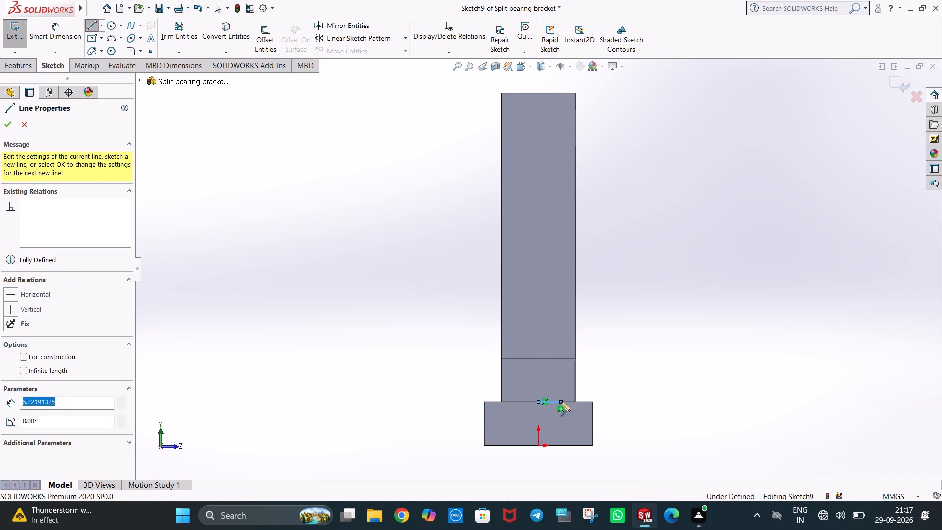
pyautogui.press('Escape')
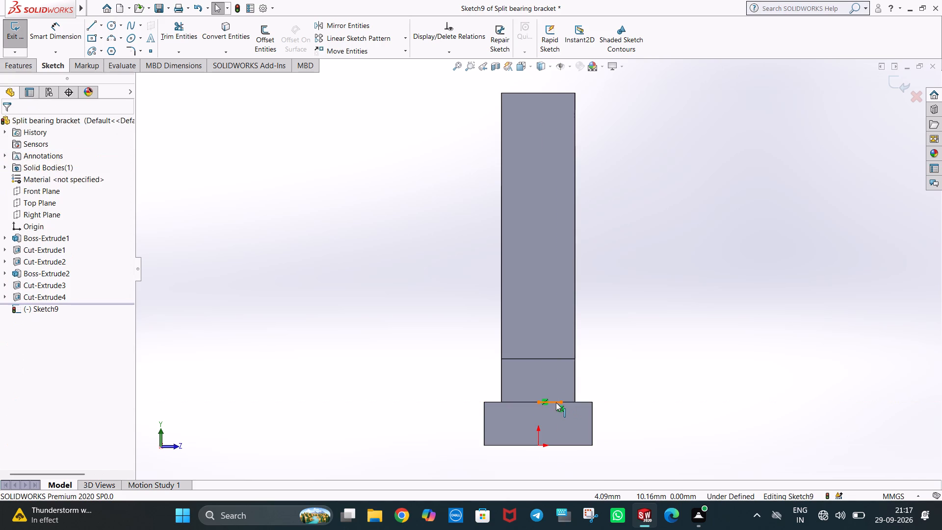
pyautogui.click(556, 402)
pyautogui.write('3.25')
pyautogui.press('Return')
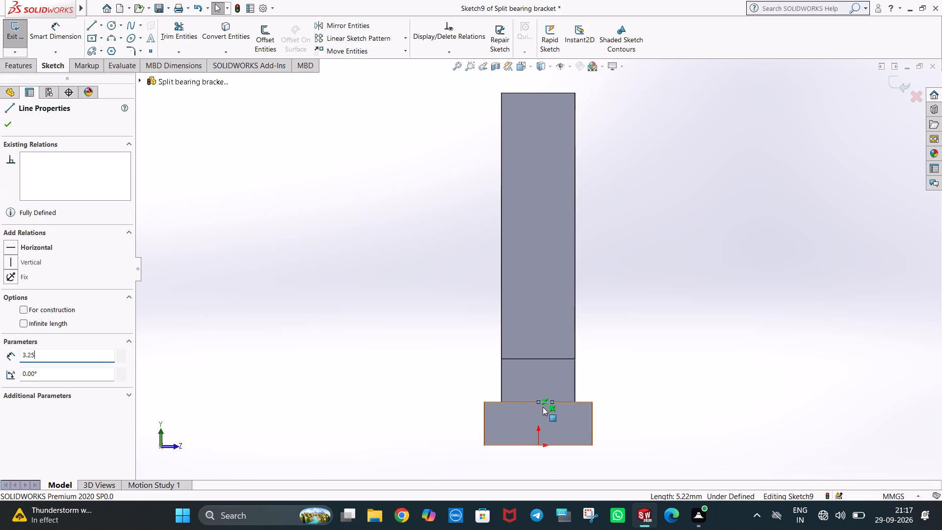
# Sketch a 10 mm high closed rectangle from the 3.25 mm line's end to the recessed face's front vertical edge.
pyautogui.moveTo(628, 379); pyautogui.dragTo(618, 380)
pyautogui.scroll(-2, 572, 414)
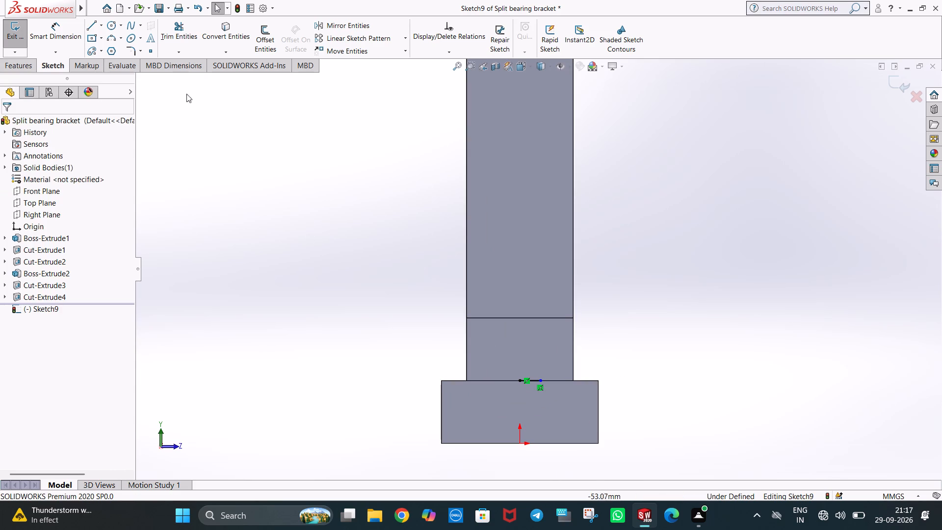
pyautogui.click(92, 23)
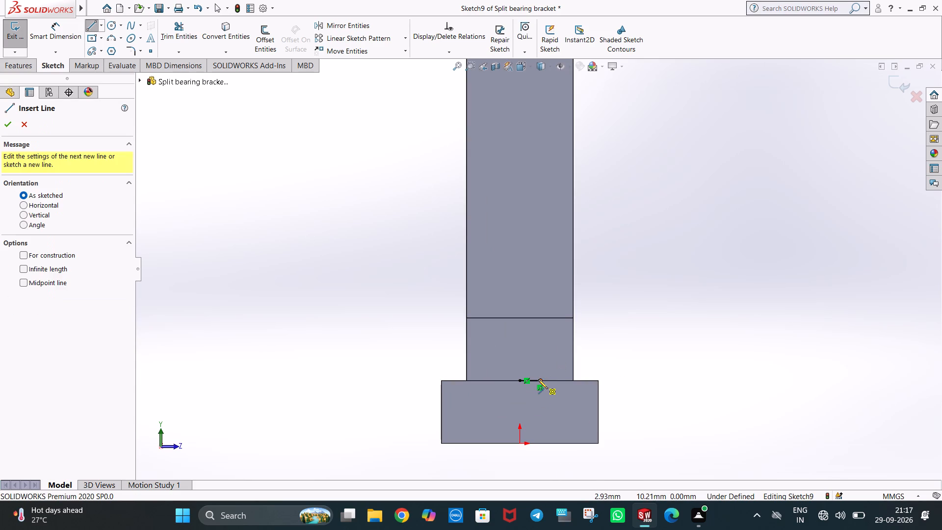
pyautogui.click(538, 380)
pyautogui.click(539, 318)
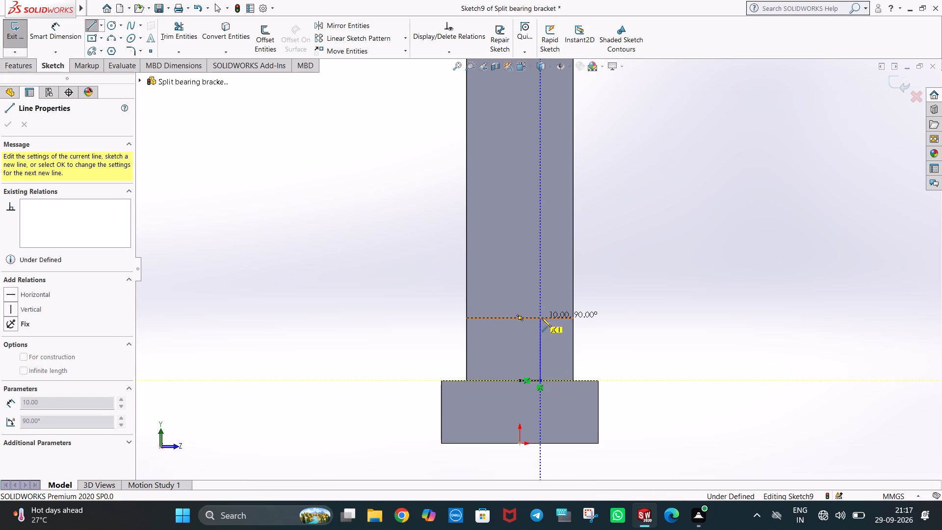
pyautogui.click(573, 317)
pyautogui.click(573, 381)
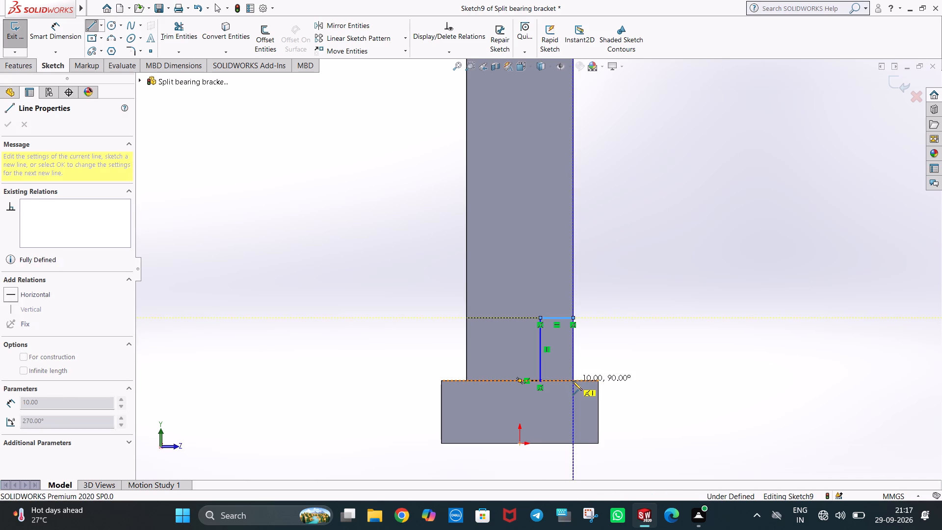
pyautogui.click(539, 381)
pyautogui.press('Escape')
pyautogui.press('Escape')
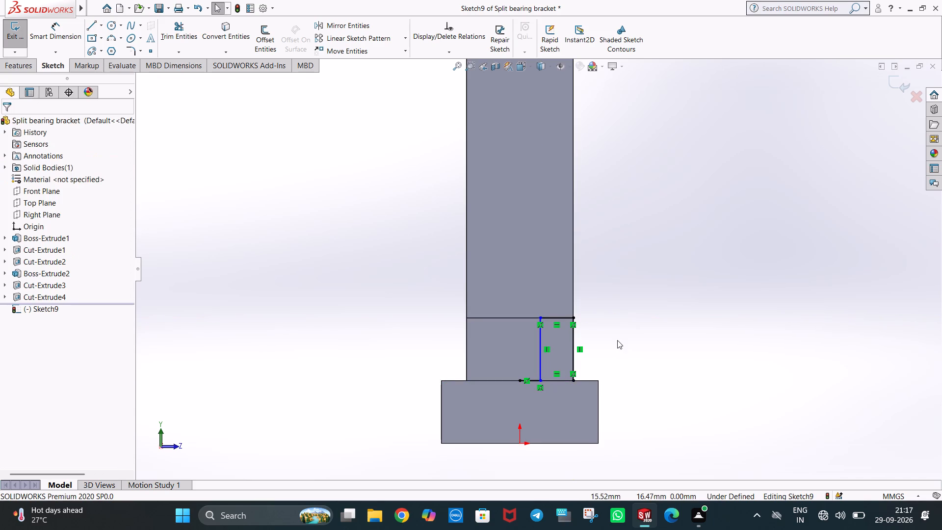
# Extrude-cut the rectangle at the front of the recessed face Through All along the upright's foot.
pyautogui.moveTo(617, 340); pyautogui.dragTo(588, 353, button='middle')
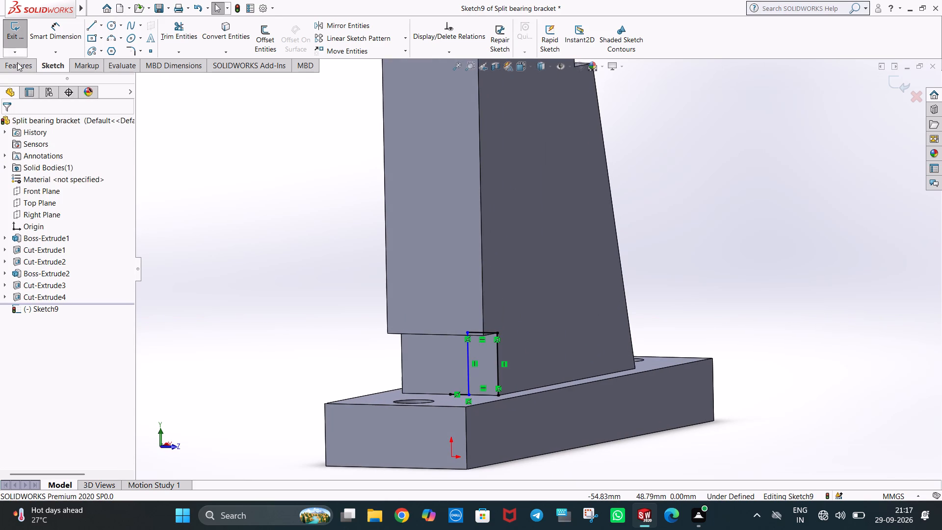
pyautogui.click(17, 63)
pyautogui.click(168, 46)
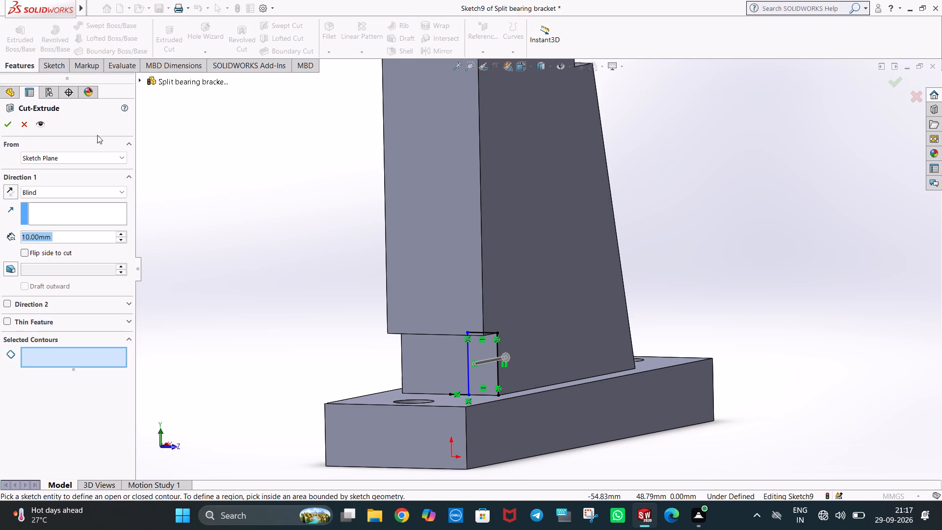
pyautogui.click(71, 192)
pyautogui.click(70, 206)
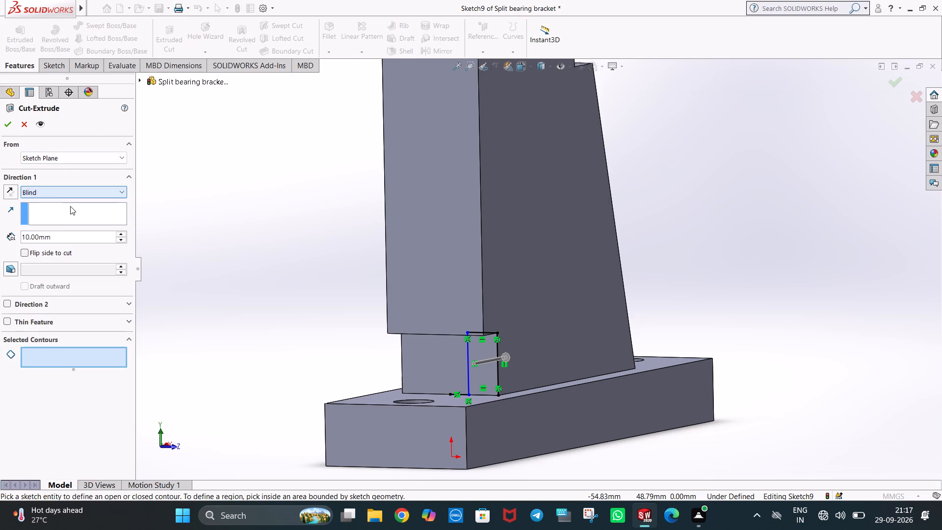
pyautogui.click(69, 196)
pyautogui.click(72, 212)
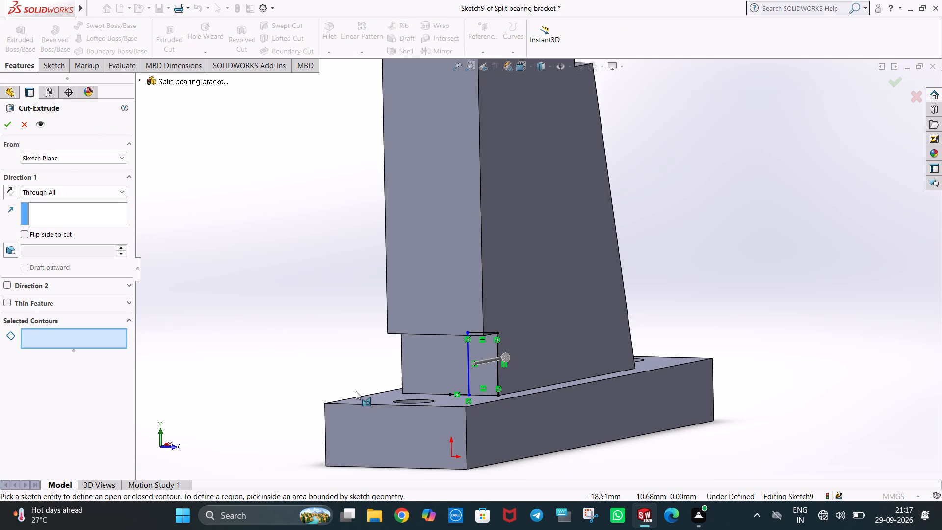
pyautogui.click(481, 347)
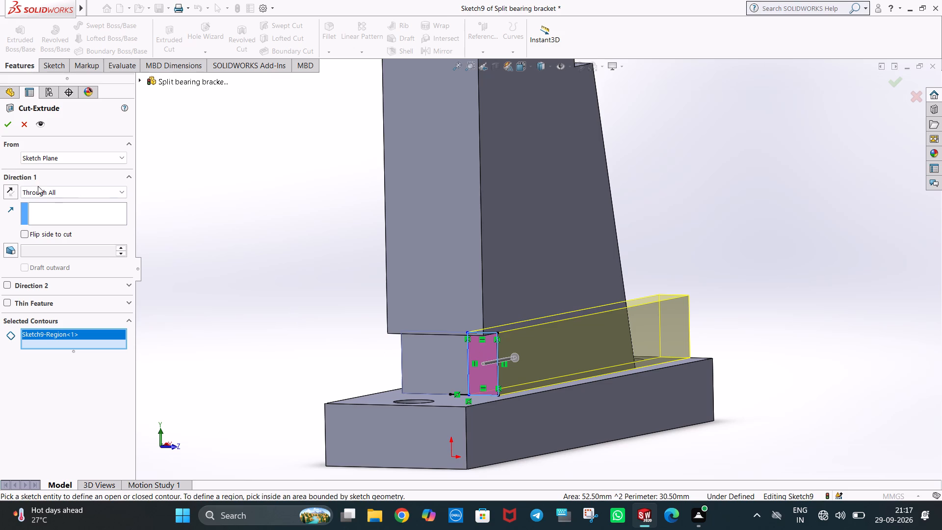
pyautogui.click(8, 123)
# Start a sketch on the recessed vertical end face at the upright's foot, viewed normal to it.
pyautogui.moveTo(514, 371); pyautogui.dragTo(515, 371, button='middle')
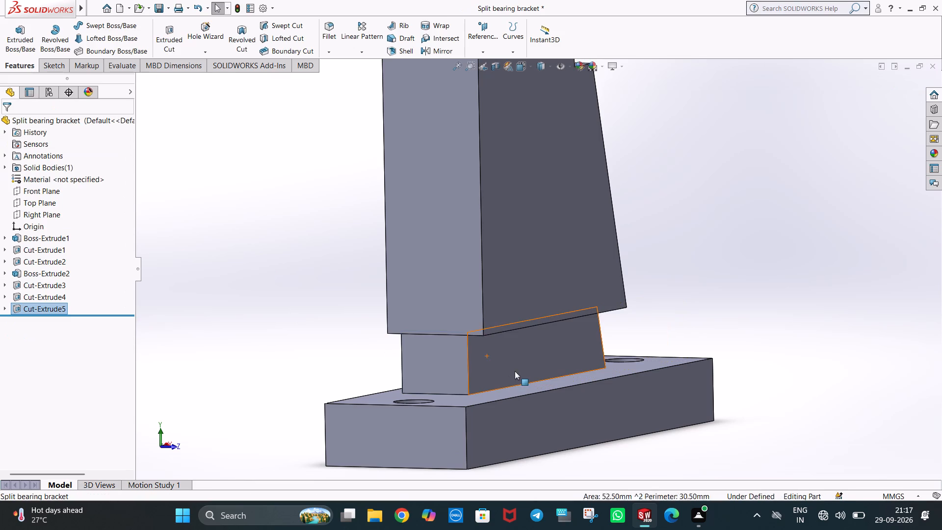
pyautogui.moveTo(515, 371); pyautogui.dragTo(553, 368, button='middle')
pyautogui.rightClick(499, 362)
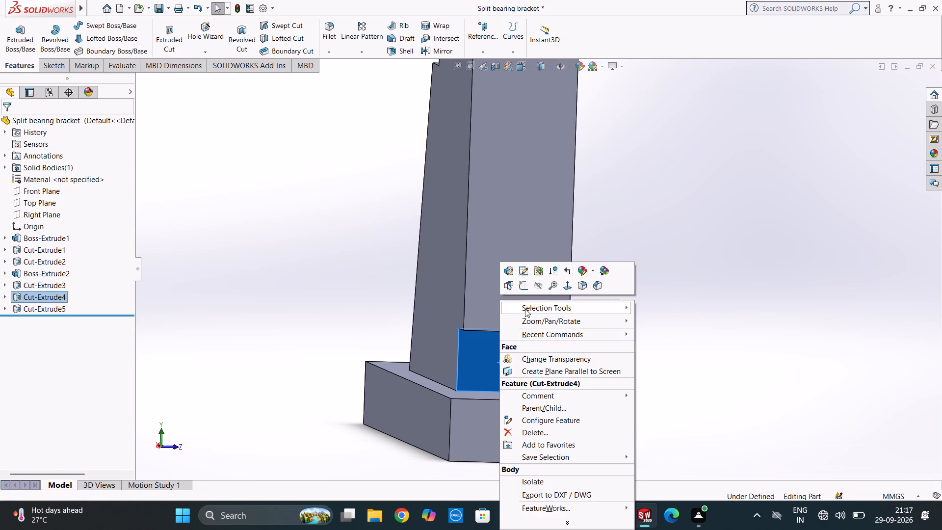
pyautogui.click(524, 287)
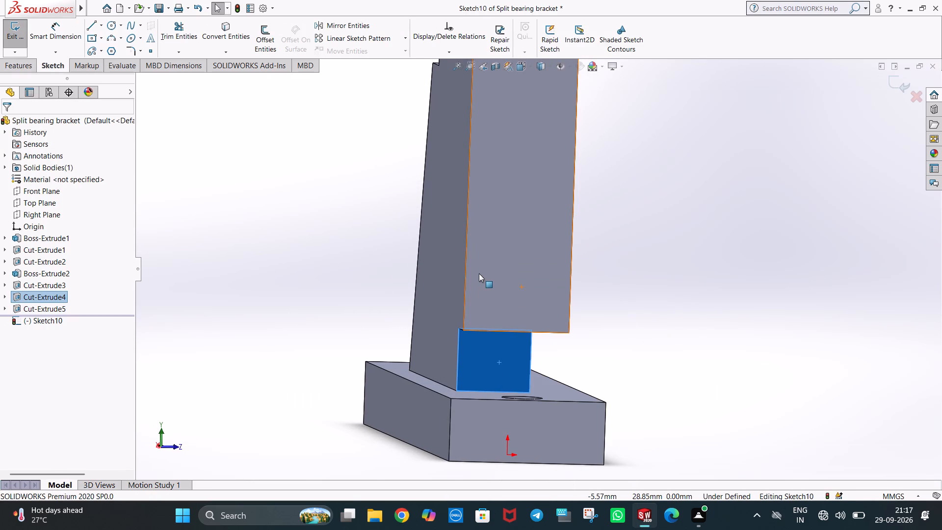
pyautogui.hotkey('ctrl', '8')
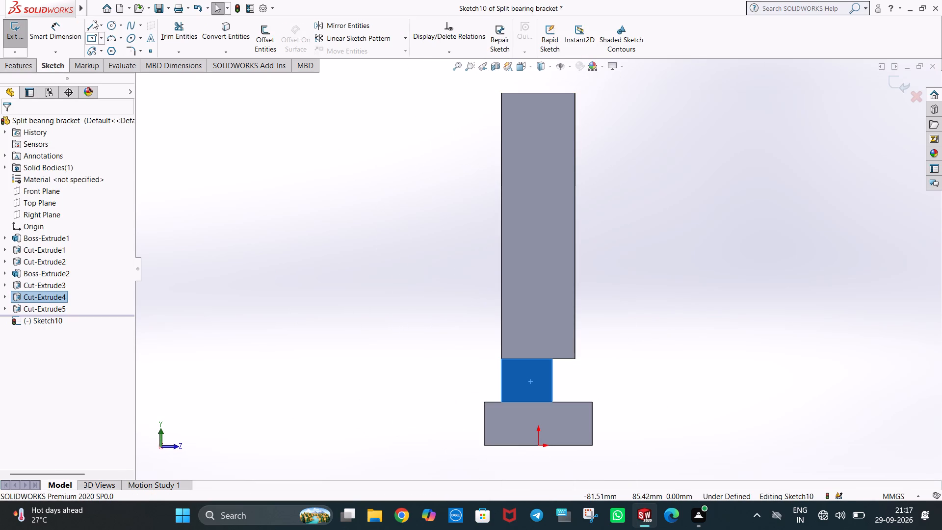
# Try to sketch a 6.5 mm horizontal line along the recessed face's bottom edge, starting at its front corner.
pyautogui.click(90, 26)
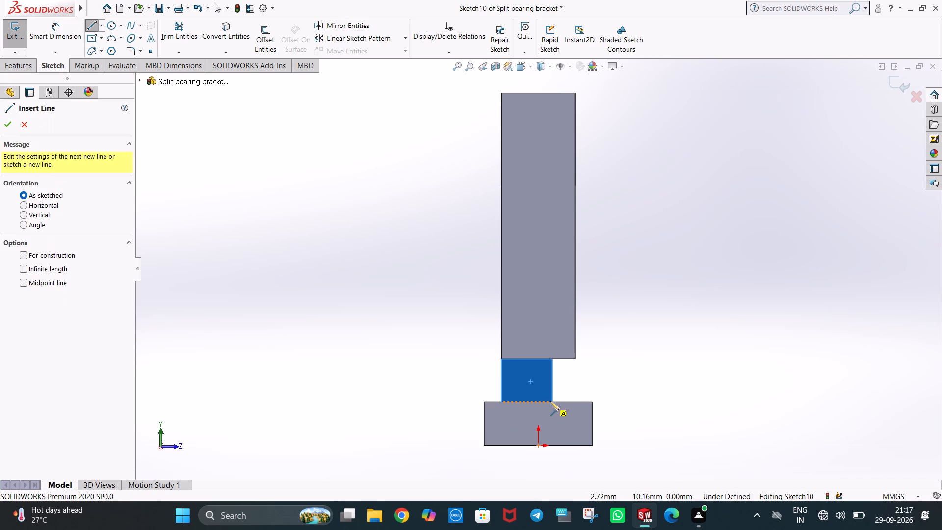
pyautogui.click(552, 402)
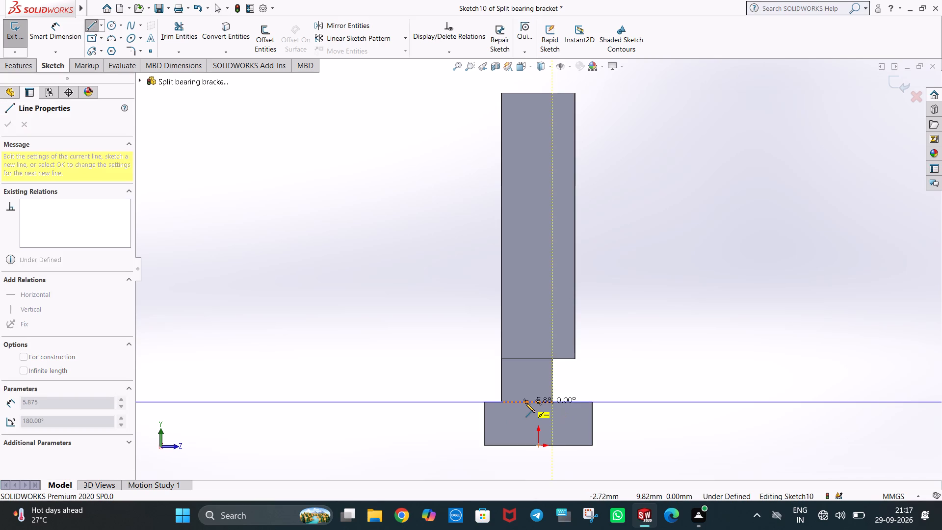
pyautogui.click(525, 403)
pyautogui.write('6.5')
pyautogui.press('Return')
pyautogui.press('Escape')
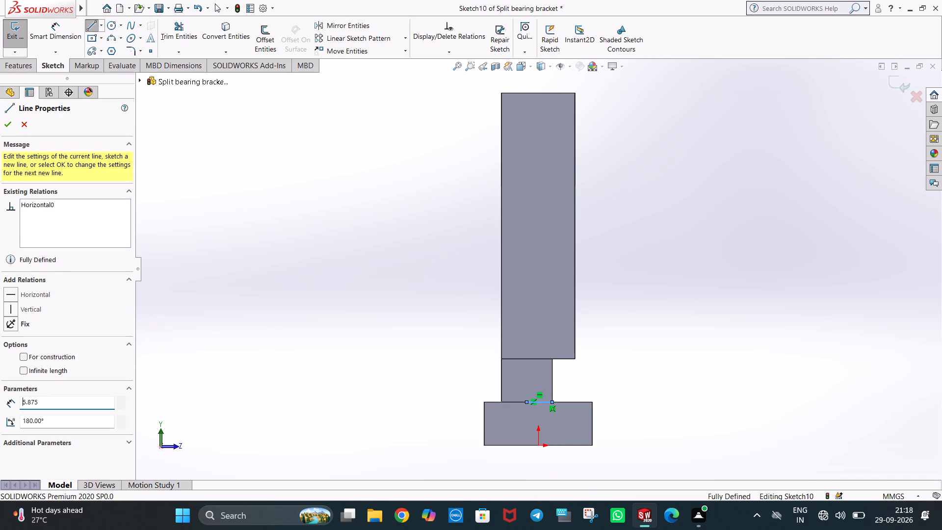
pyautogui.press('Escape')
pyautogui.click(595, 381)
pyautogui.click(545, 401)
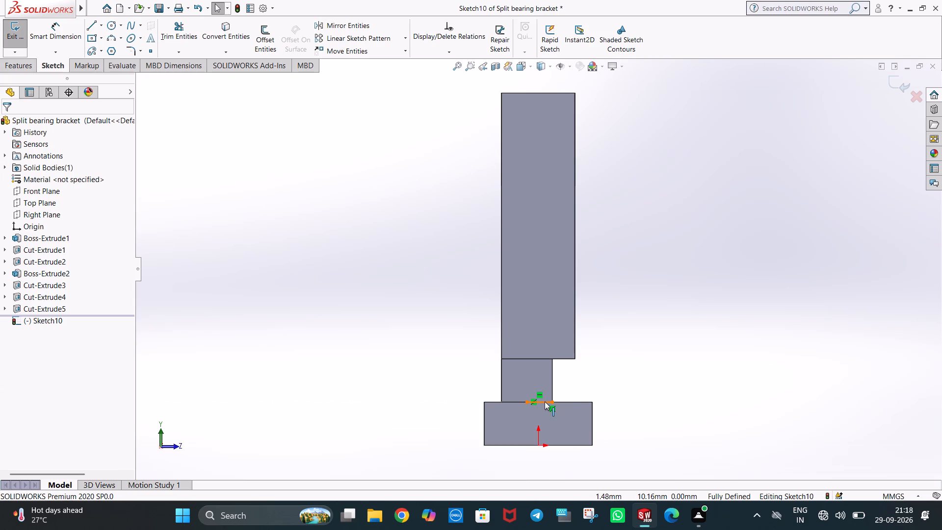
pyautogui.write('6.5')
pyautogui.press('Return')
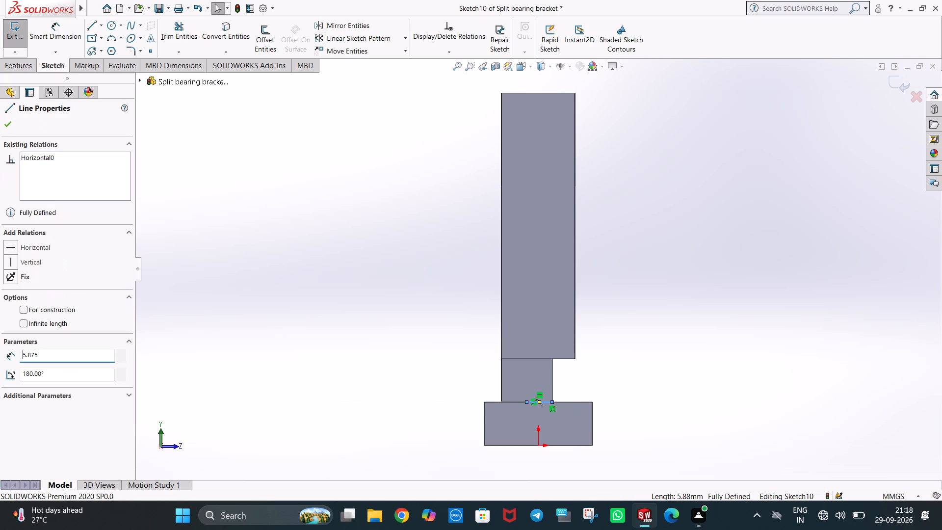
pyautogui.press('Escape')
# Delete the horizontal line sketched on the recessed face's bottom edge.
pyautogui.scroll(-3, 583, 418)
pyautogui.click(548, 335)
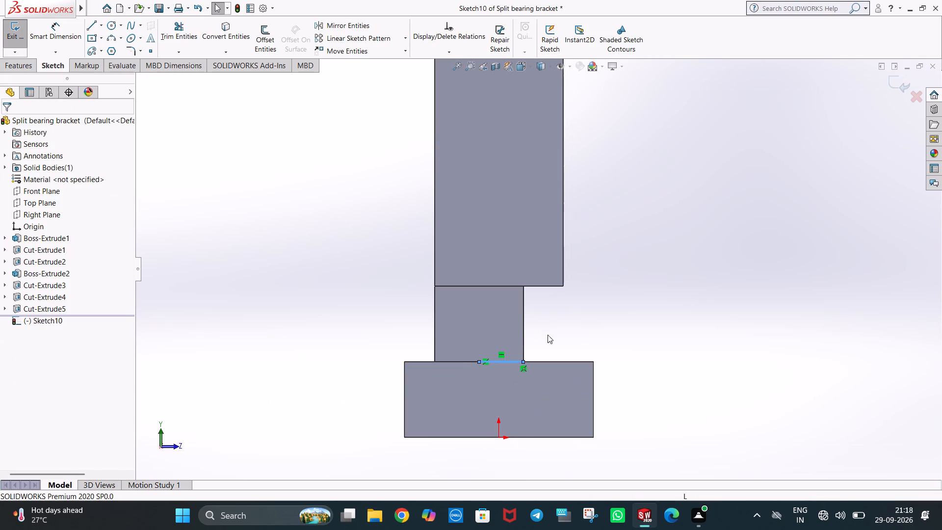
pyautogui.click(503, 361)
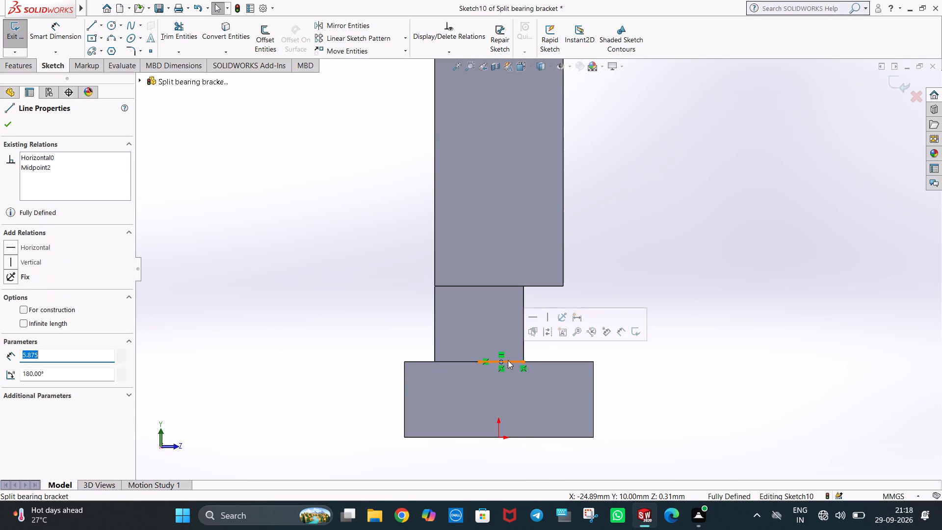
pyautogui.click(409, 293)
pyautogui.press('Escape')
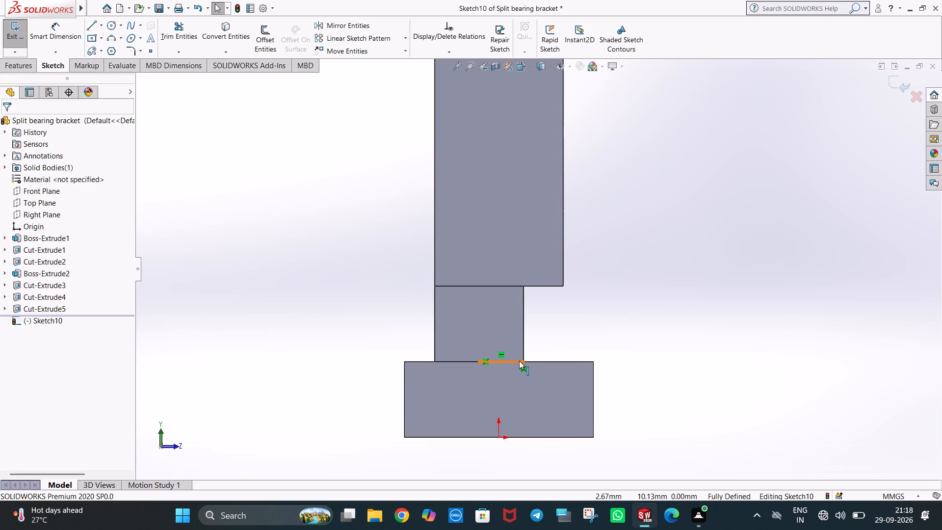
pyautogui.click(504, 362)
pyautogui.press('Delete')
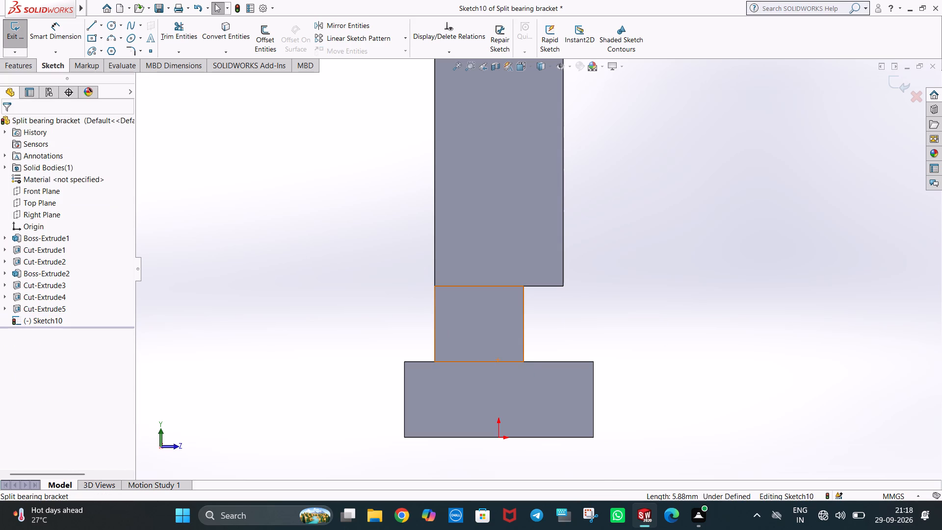
# Sketch a 3.25 mm horizontal line toward the back from the midpoint of the base plate's top edge, directly above the origin.
pyautogui.click(89, 23)
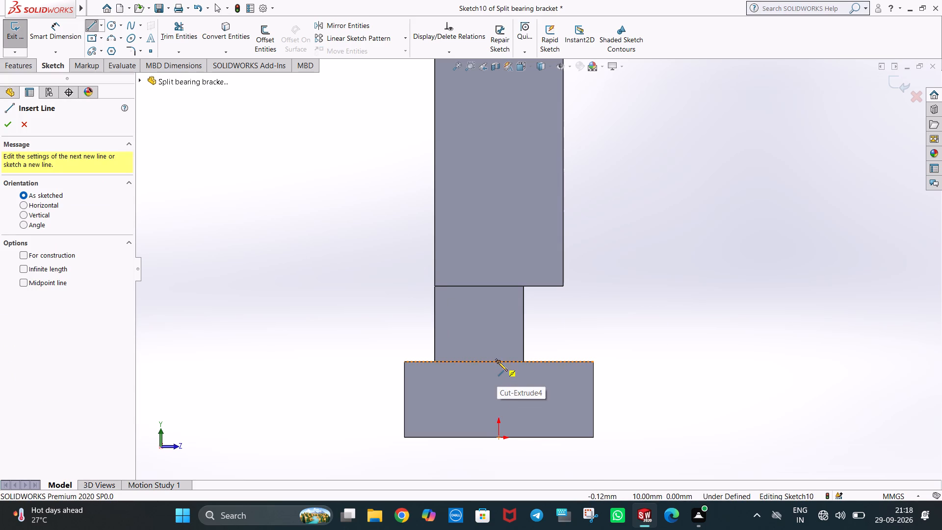
pyautogui.click(498, 362)
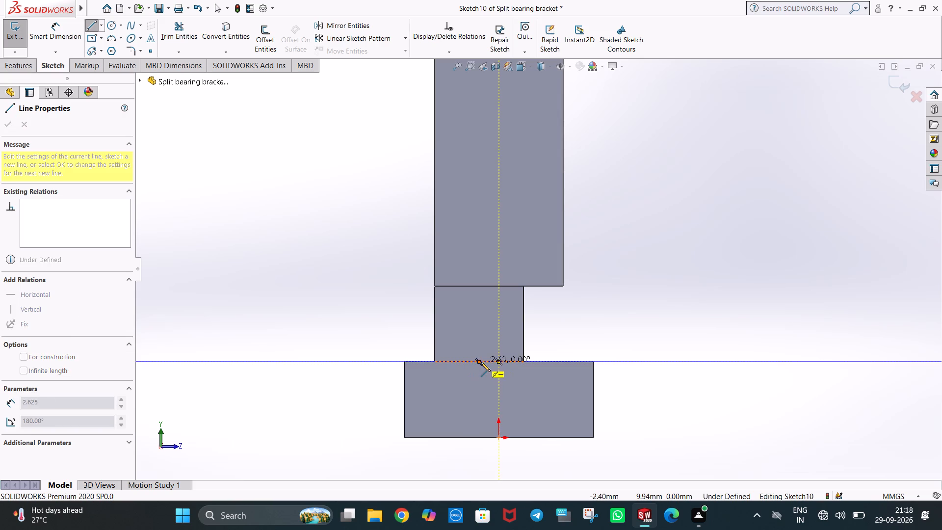
pyautogui.click(464, 362)
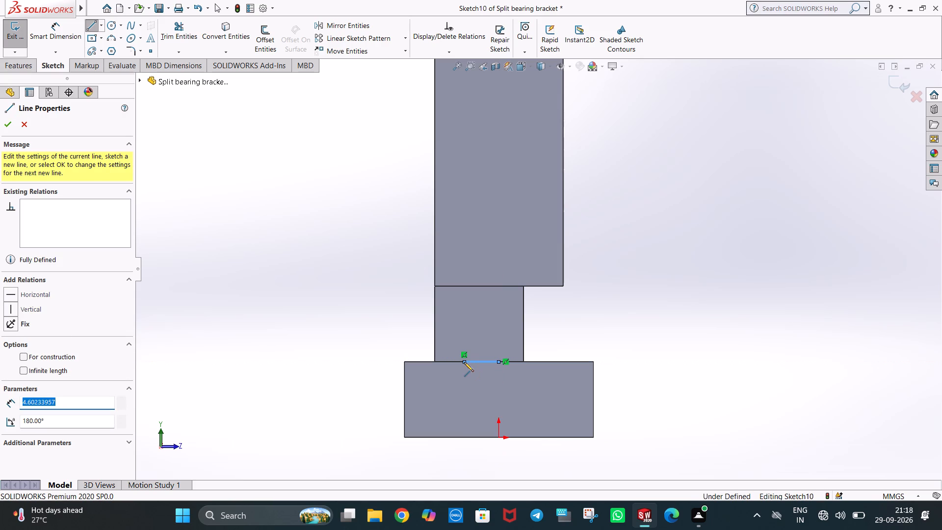
pyautogui.write('3.5')
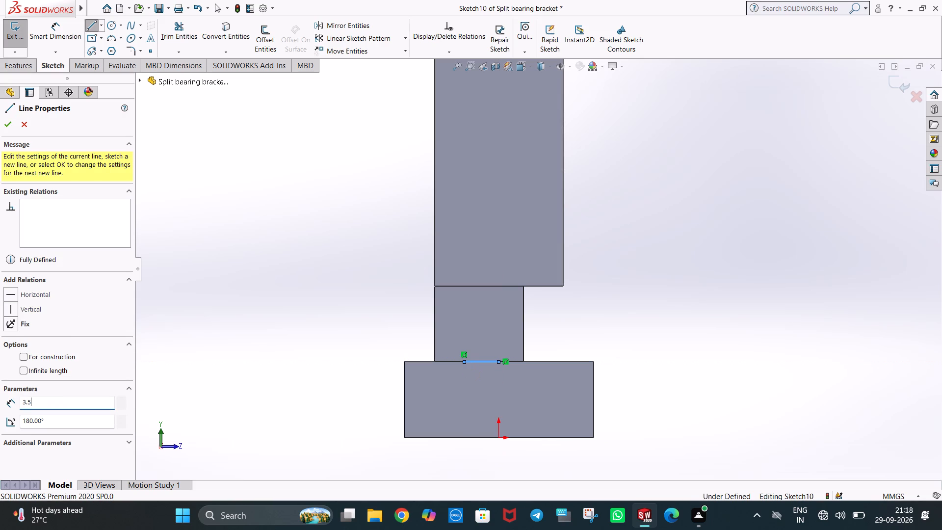
pyautogui.press('2')
pyautogui.press('BackSpace')
pyautogui.press('BackSpace')
pyautogui.write('25')
pyautogui.press('Return')
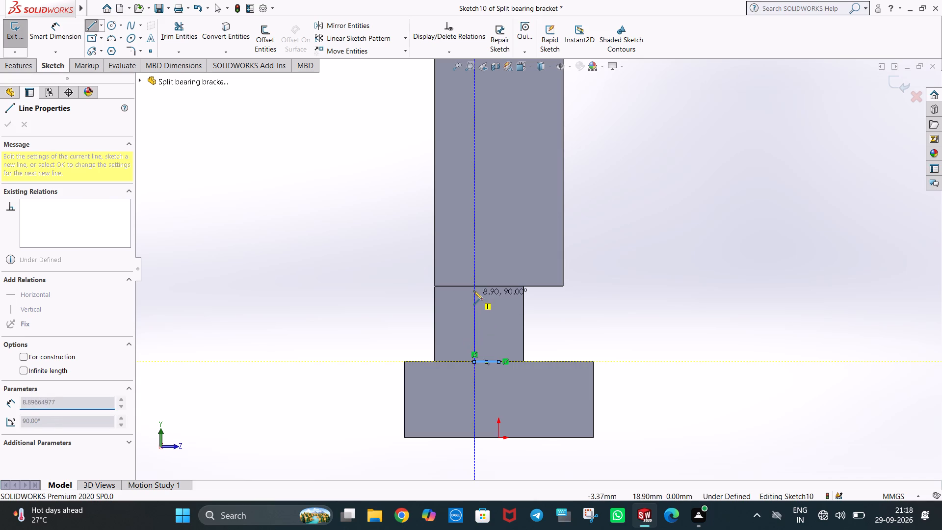
# Sketch a closed rectangle 5.25 mm wide from the 3.25 mm line's end to the recessed face's back vertical edge, spanning the face's full height.
pyautogui.click(475, 287)
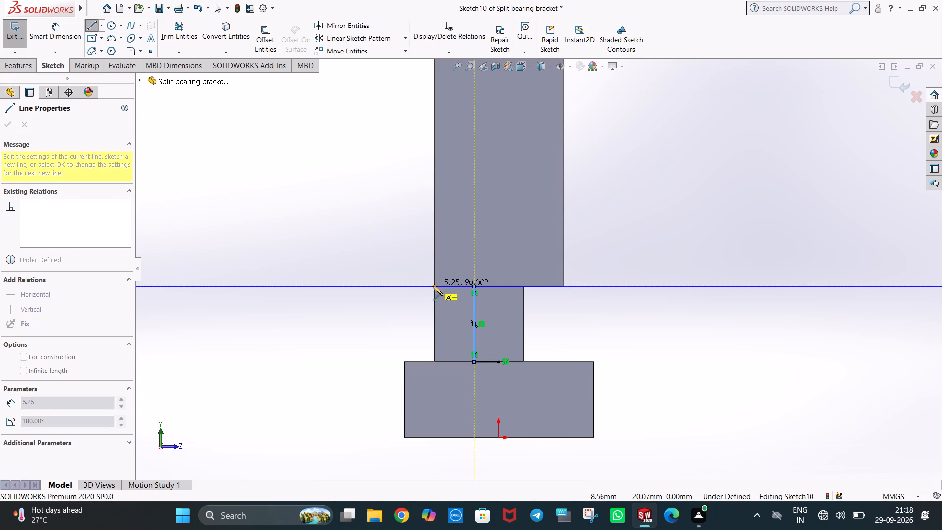
pyautogui.click(433, 286)
pyautogui.click(435, 361)
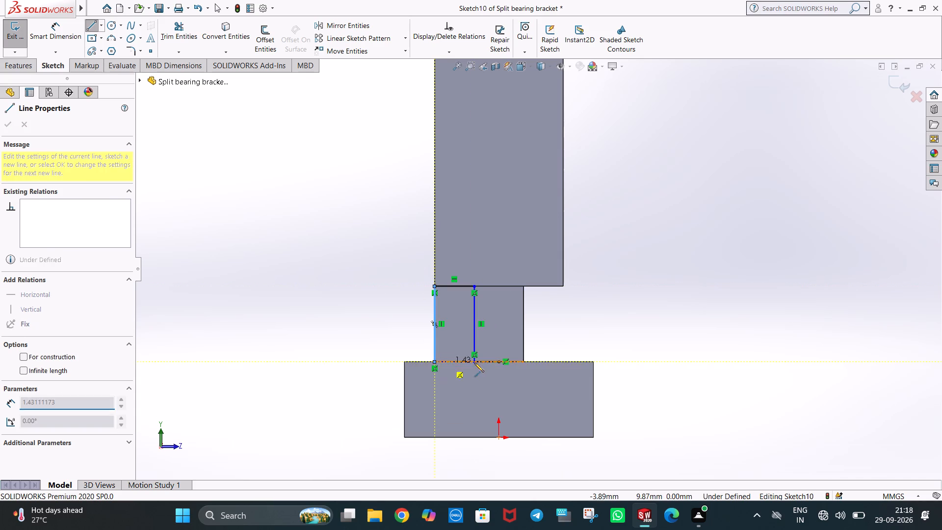
pyautogui.click(473, 362)
pyautogui.press('Escape')
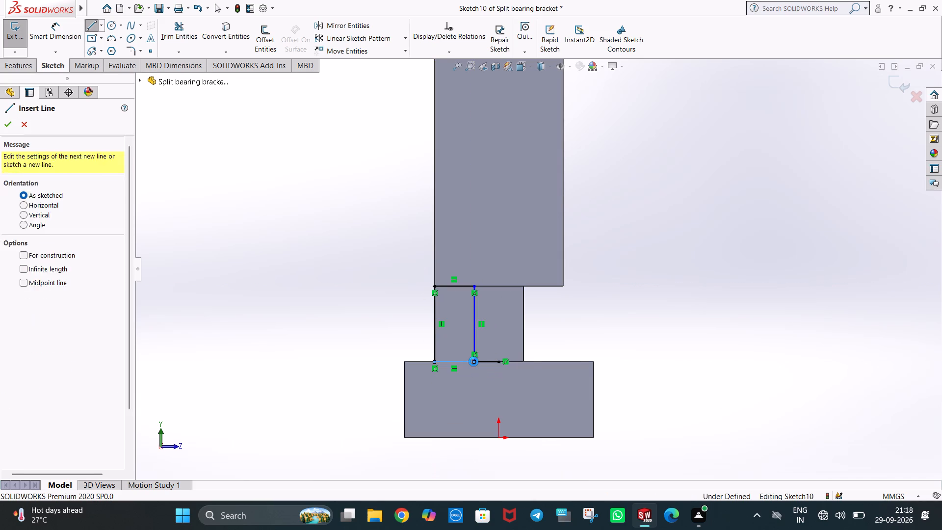
pyautogui.press('Escape')
pyautogui.press('Escape')
pyautogui.click(579, 333)
# Extrude-cut the 5.25 mm wide rectangle Through All along the back of the upright's foot.
pyautogui.moveTo(579, 331); pyautogui.dragTo(569, 347, button='middle')
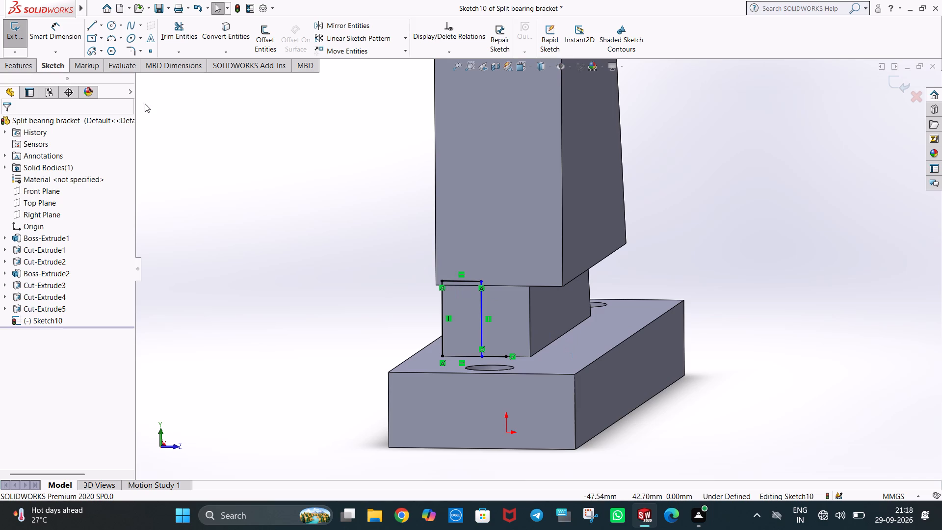
pyautogui.click(26, 69)
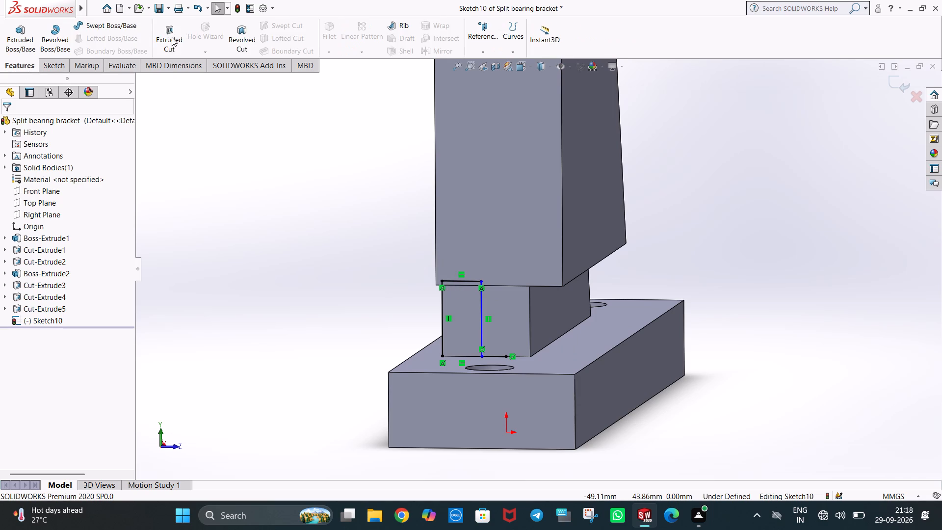
pyautogui.click(172, 37)
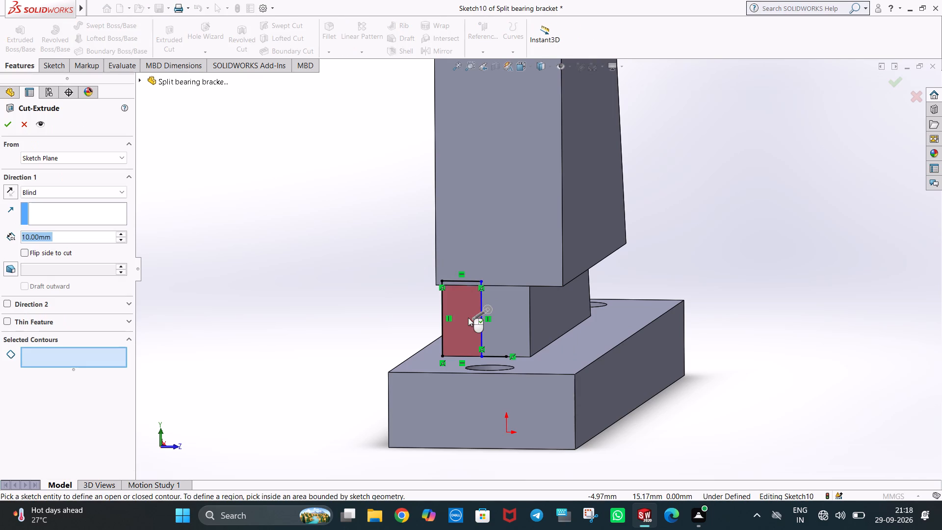
pyautogui.click(459, 313)
pyautogui.moveTo(465, 317); pyautogui.dragTo(525, 340, button='middle')
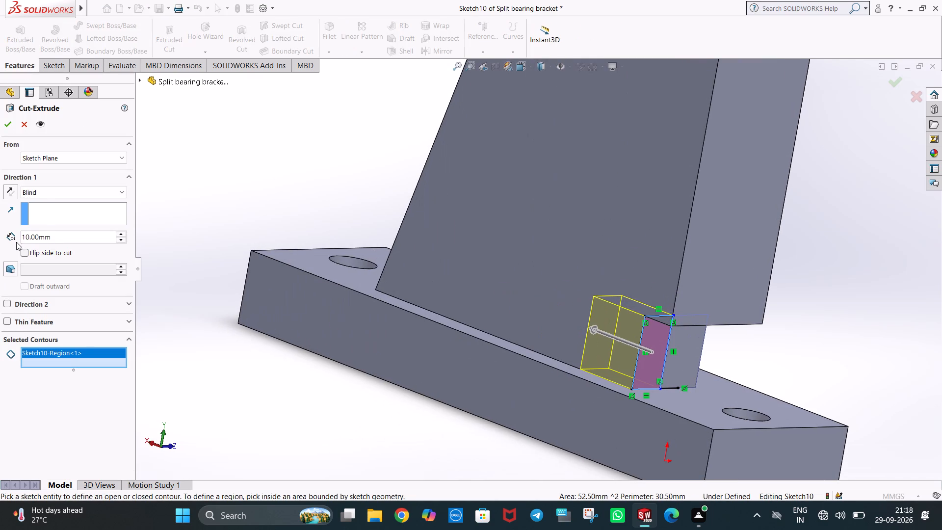
pyautogui.click(43, 194)
pyautogui.click(44, 213)
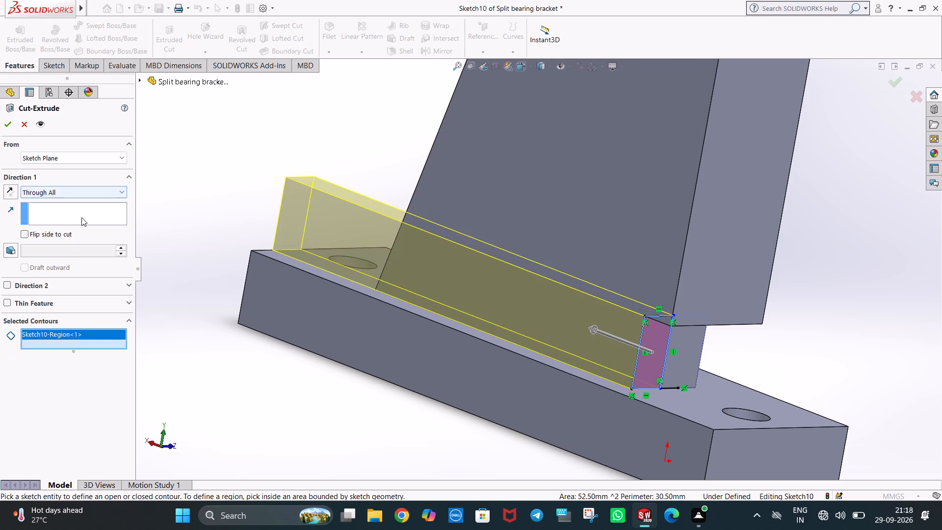
pyautogui.click(9, 125)
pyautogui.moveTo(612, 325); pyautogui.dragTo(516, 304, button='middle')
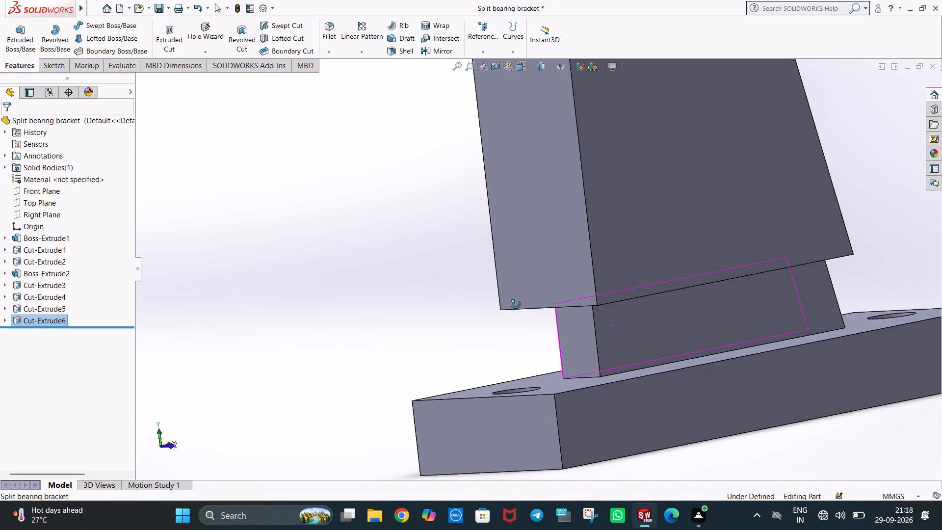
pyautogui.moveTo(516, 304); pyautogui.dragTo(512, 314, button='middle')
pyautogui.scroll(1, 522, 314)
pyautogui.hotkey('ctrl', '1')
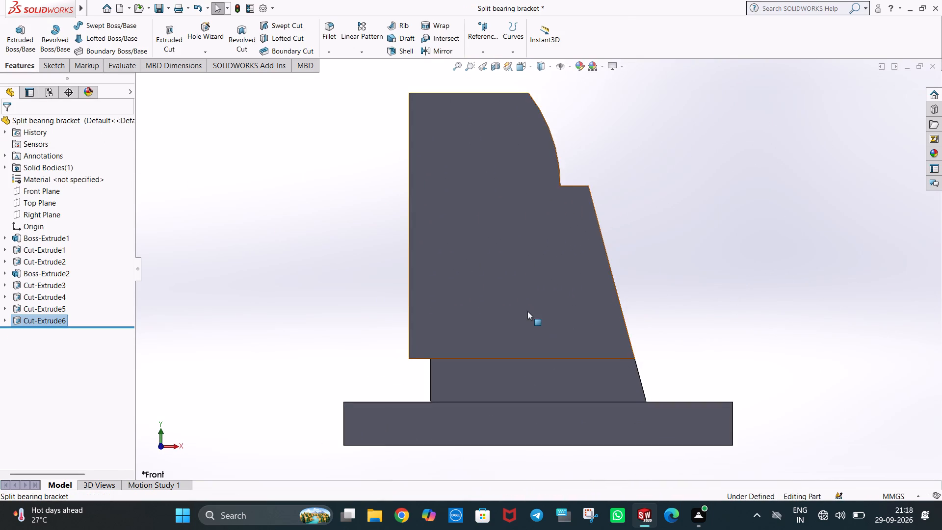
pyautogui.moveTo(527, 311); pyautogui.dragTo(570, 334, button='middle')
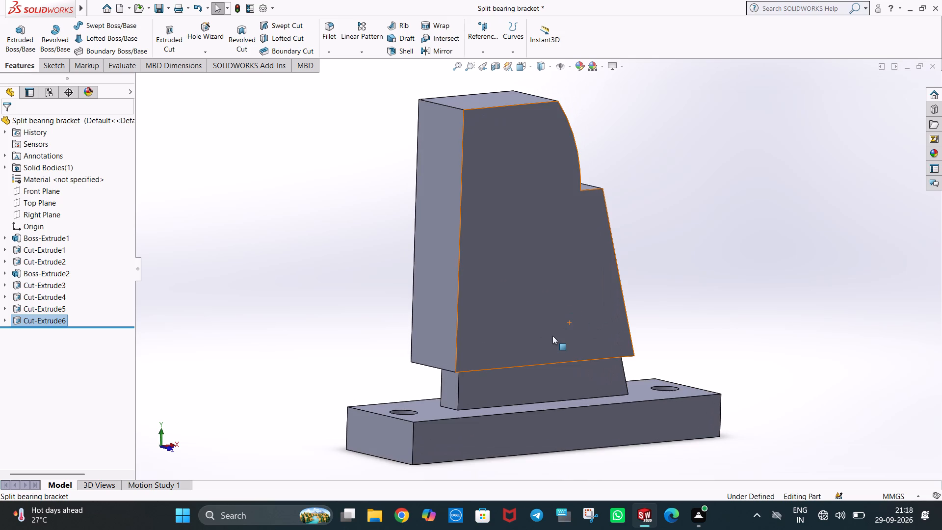
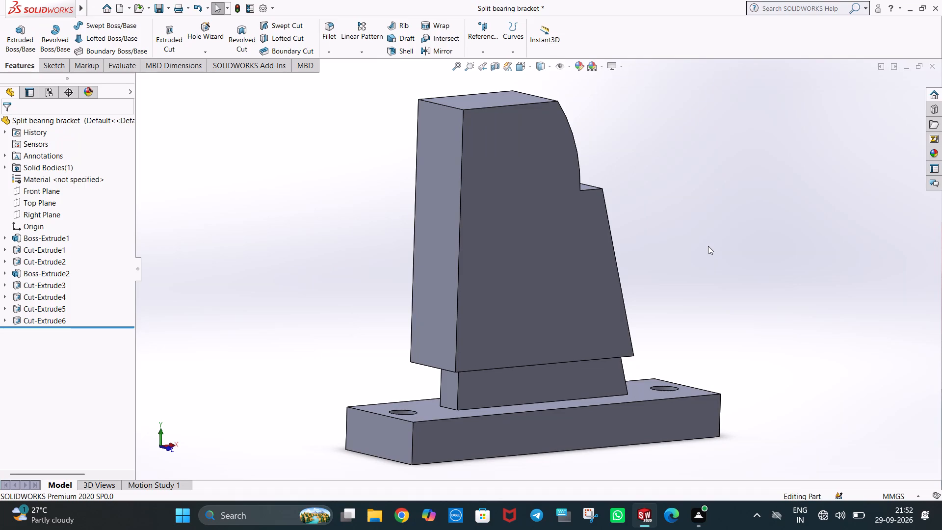
# Start a new sketch on the upright's large front face, viewed from the front.
pyautogui.hotkey('ctrl', '1')
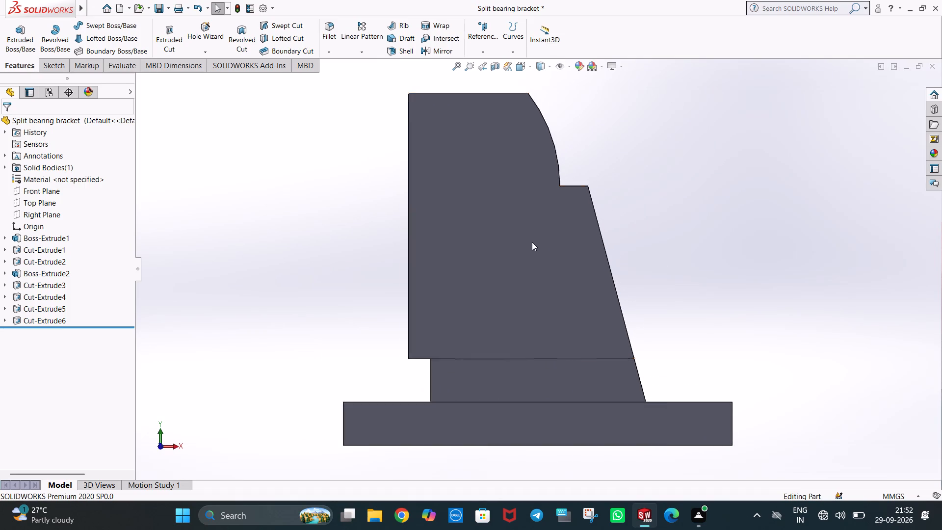
pyautogui.rightClick(532, 242)
pyautogui.click(553, 232)
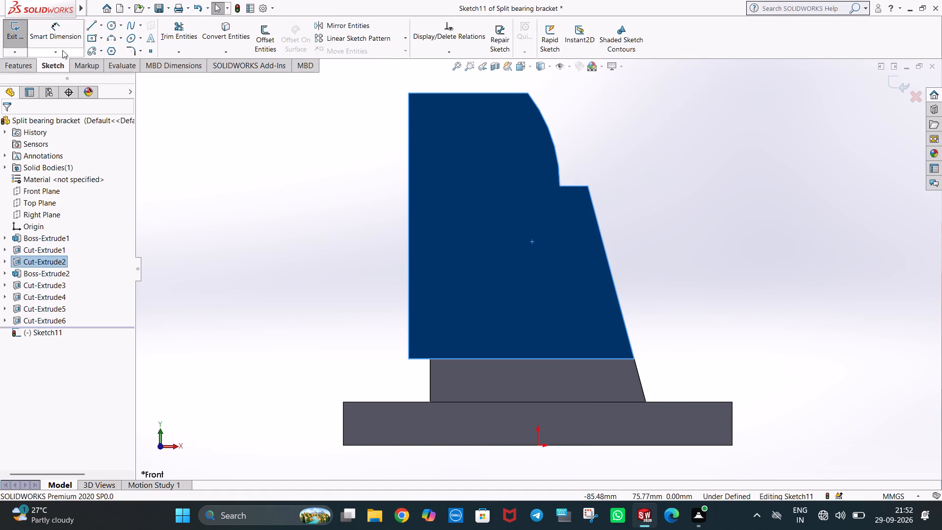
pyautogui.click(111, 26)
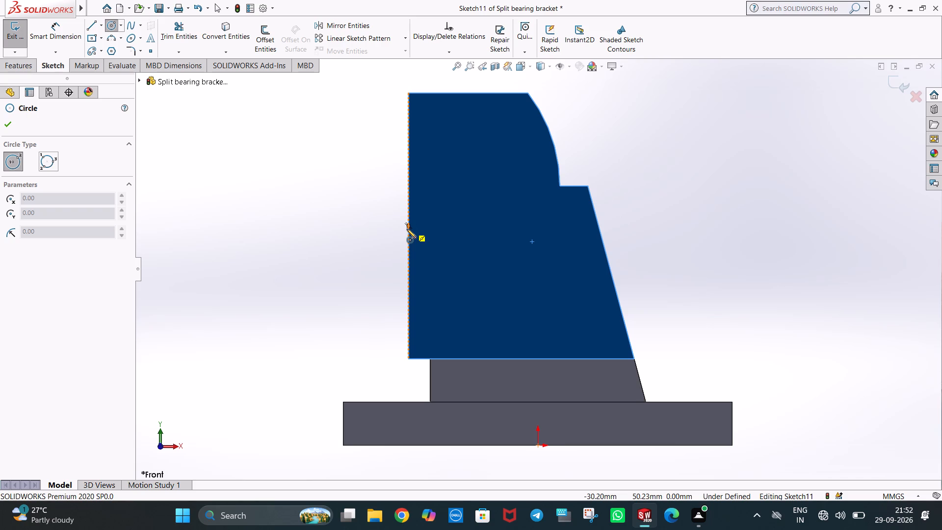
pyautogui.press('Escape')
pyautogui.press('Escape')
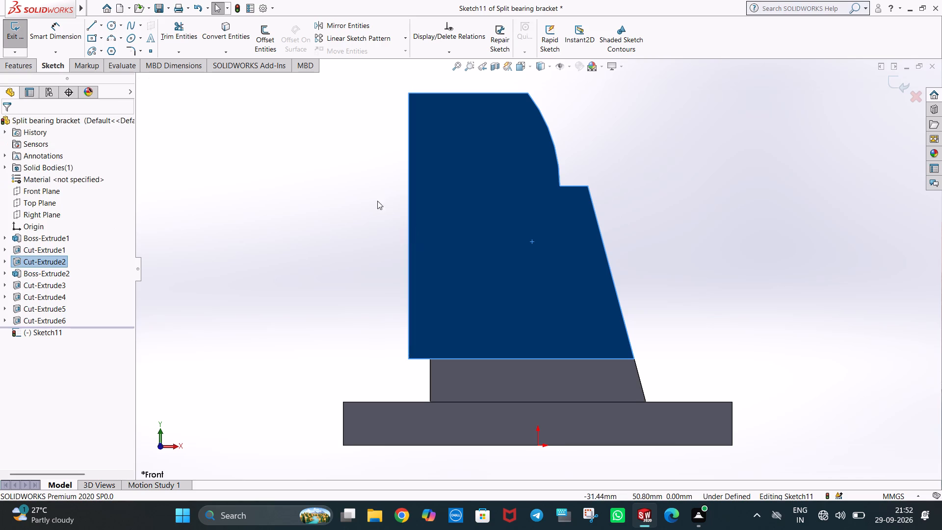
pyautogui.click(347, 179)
# Sketch a 51 mm vertical centerline upward from the base plate's lower left corner.
pyautogui.click(99, 25)
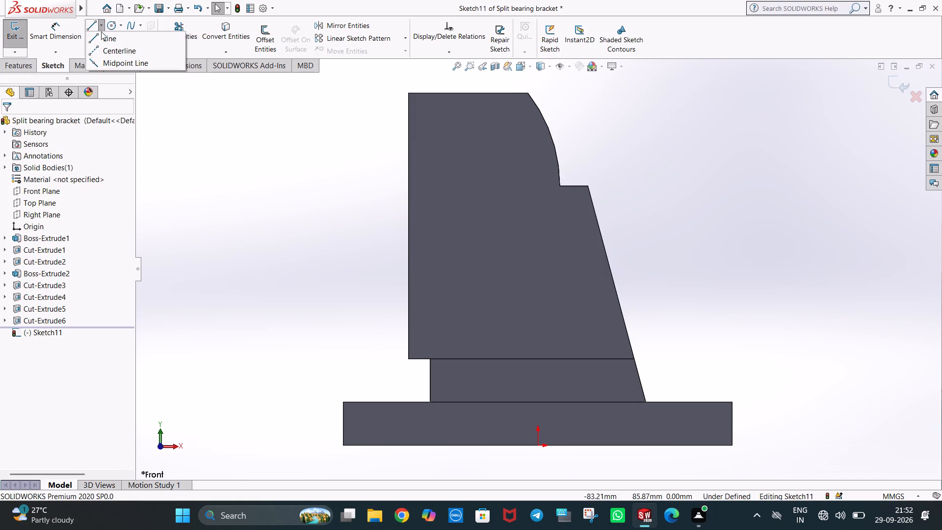
pyautogui.click(107, 52)
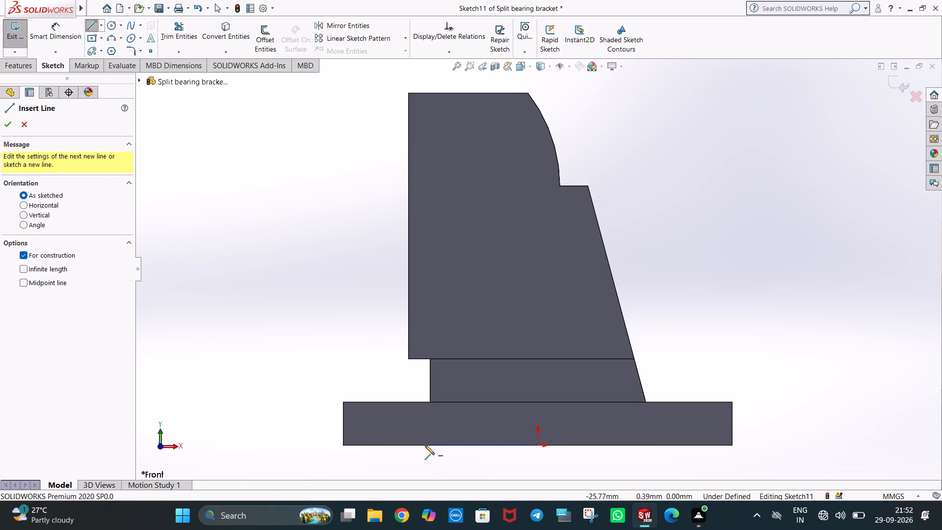
pyautogui.click(344, 445)
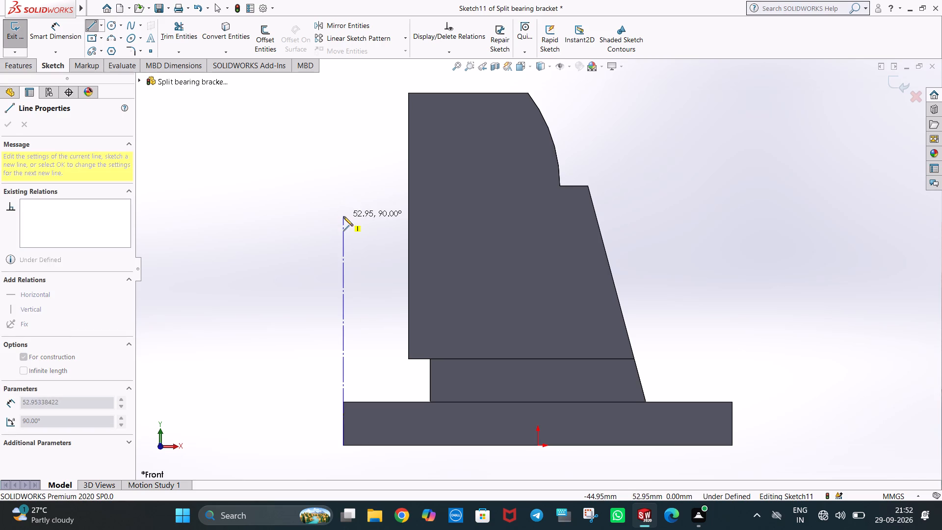
pyautogui.click(343, 216)
pyautogui.write('51')
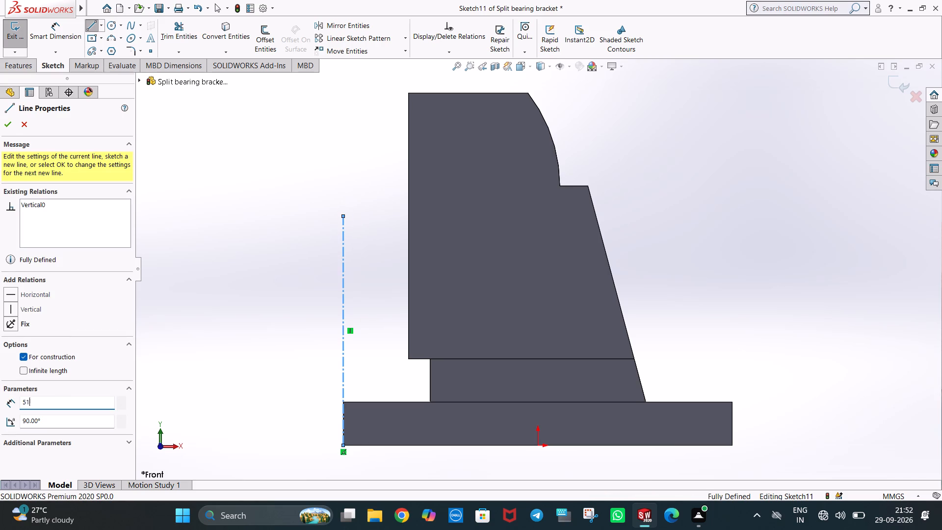
pyautogui.press('Return')
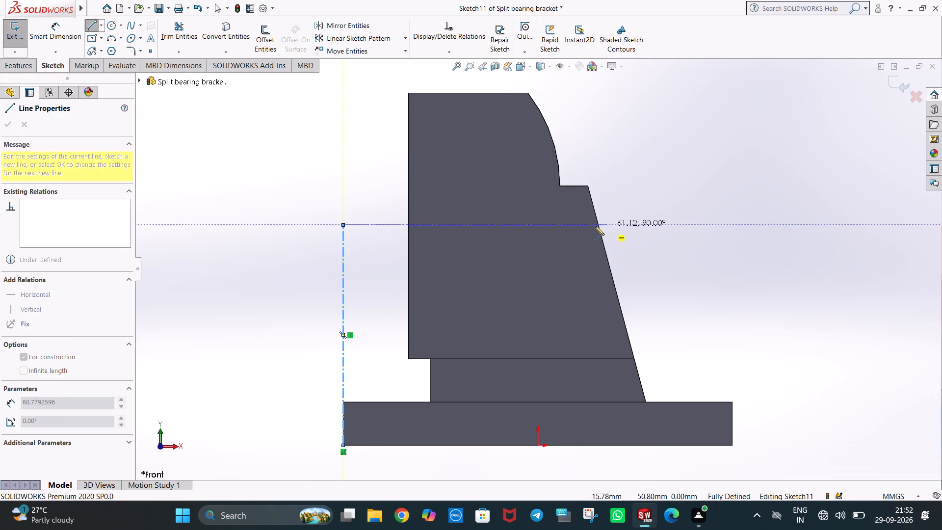
# Sketch a horizontal centerline from the top of the vertical centerline across the upright to its slanted edge.
pyautogui.click(599, 225)
pyautogui.press('Escape')
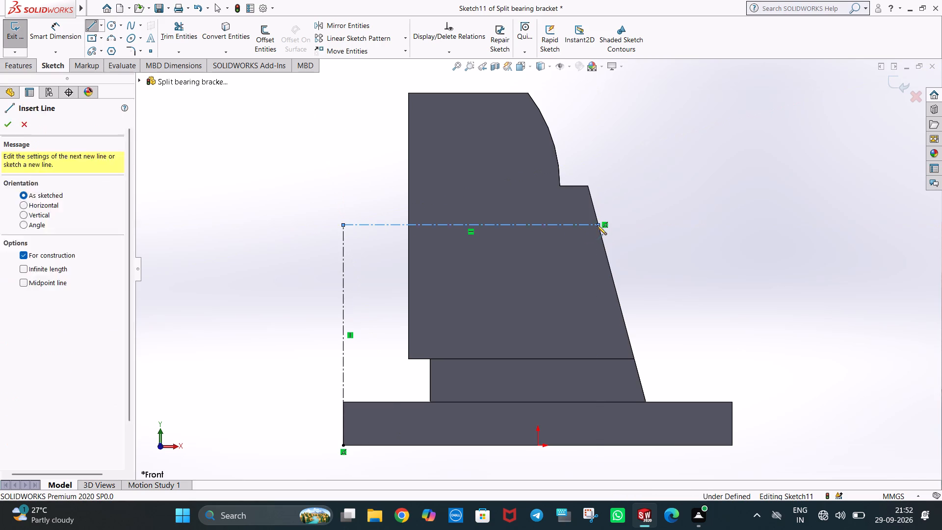
pyautogui.press('Escape')
pyautogui.click(659, 222)
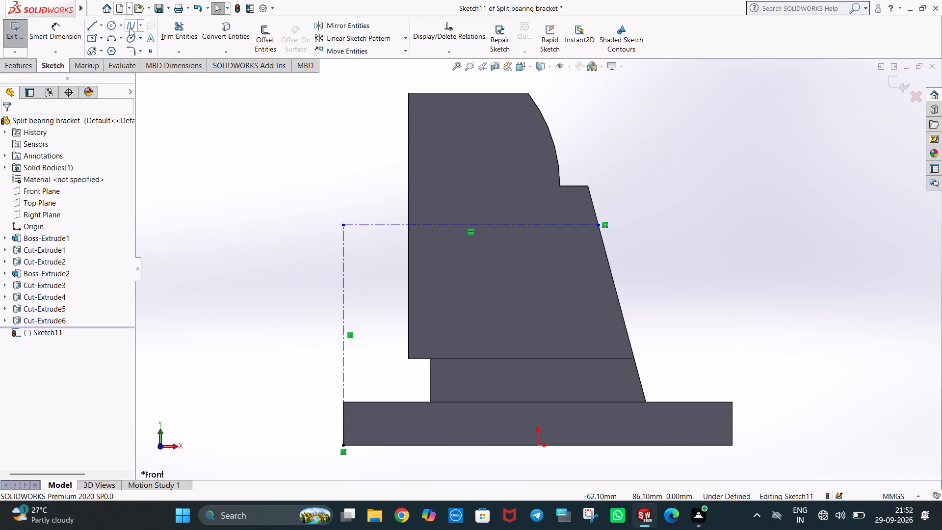
# Sketch a circle of 15 mm radius centred where the horizontal centerline crosses the upright's straight vertical edge.
pyautogui.click(112, 26)
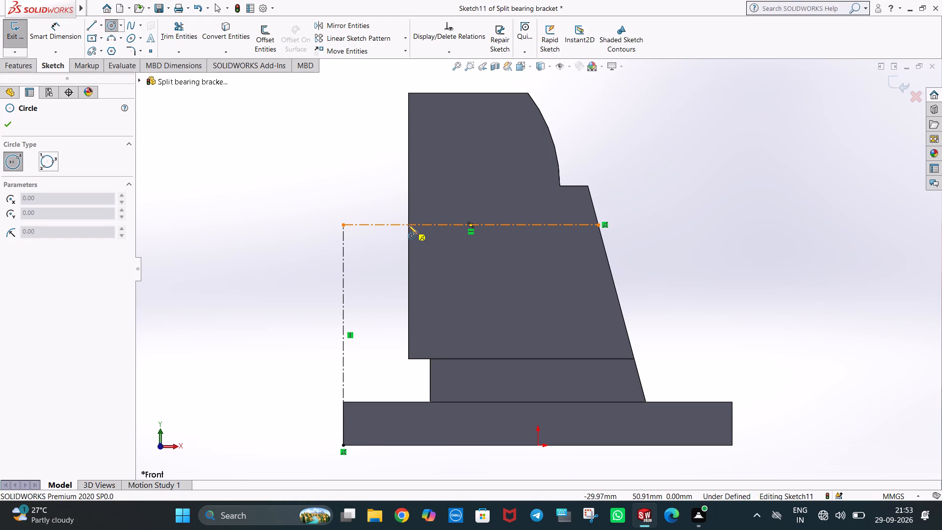
pyautogui.click(408, 225)
pyautogui.click(459, 281)
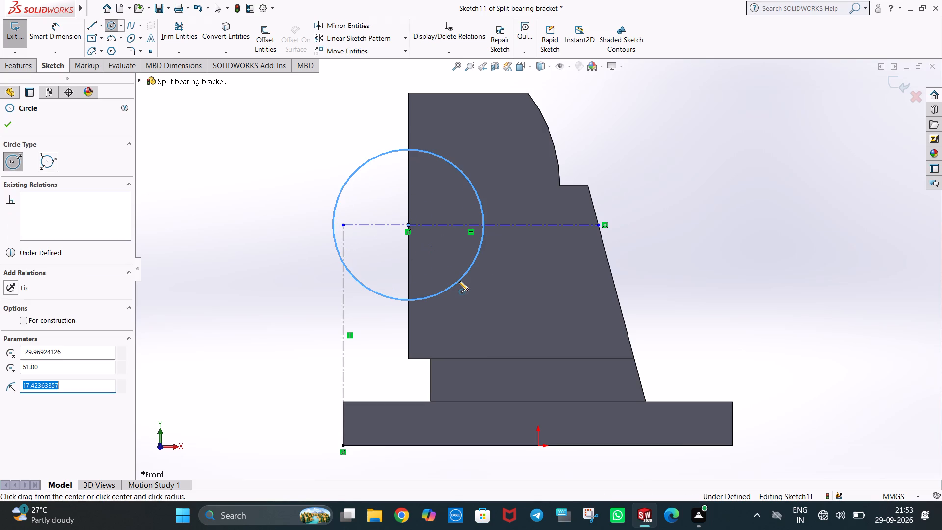
pyautogui.write('15')
pyautogui.press('Return')
pyautogui.press('Escape')
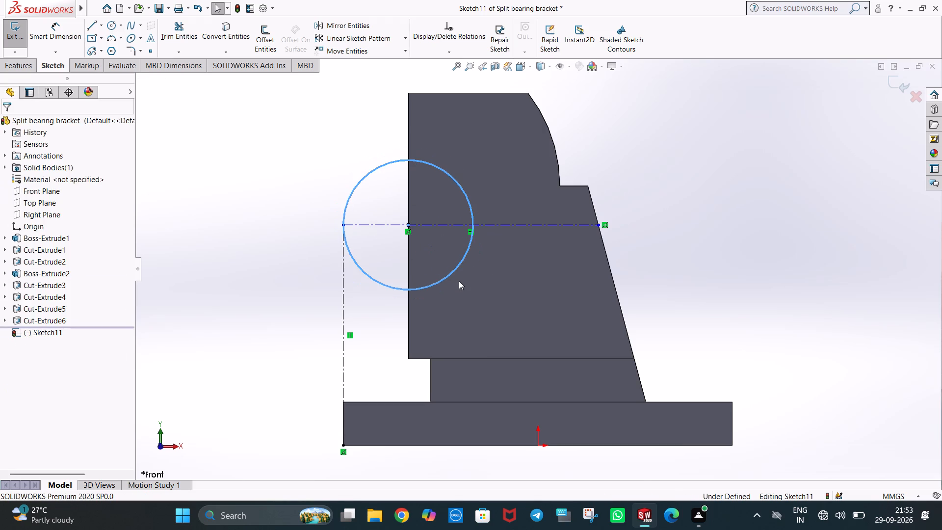
pyautogui.press('Escape')
pyautogui.click(265, 157)
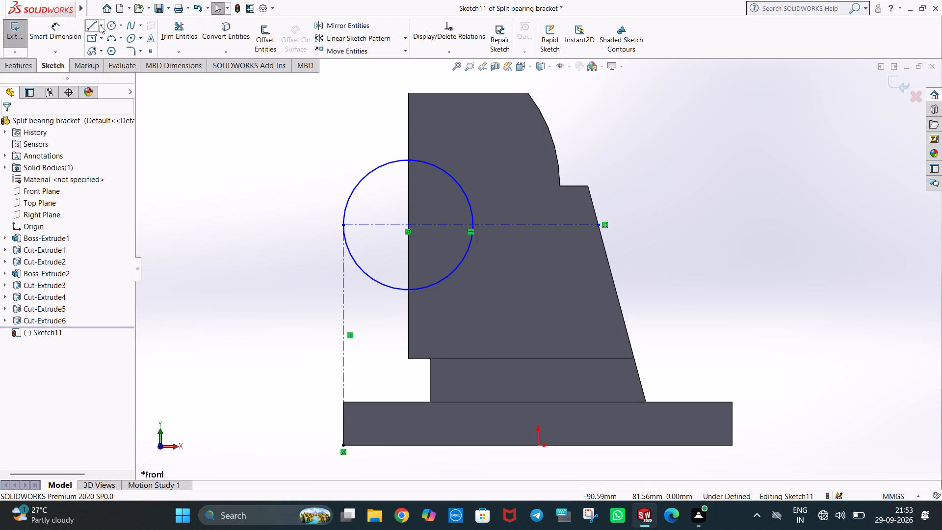
# Sketch a vertical centerline about 32 mm long on the upright's straight edge, running through the circle's centre.
pyautogui.click(100, 25)
pyautogui.click(103, 46)
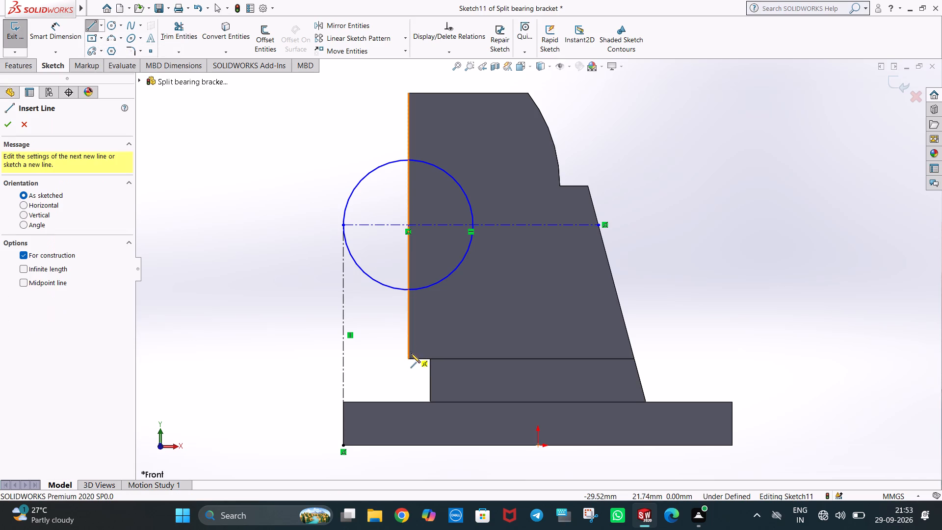
pyautogui.click(408, 303)
pyautogui.click(411, 166)
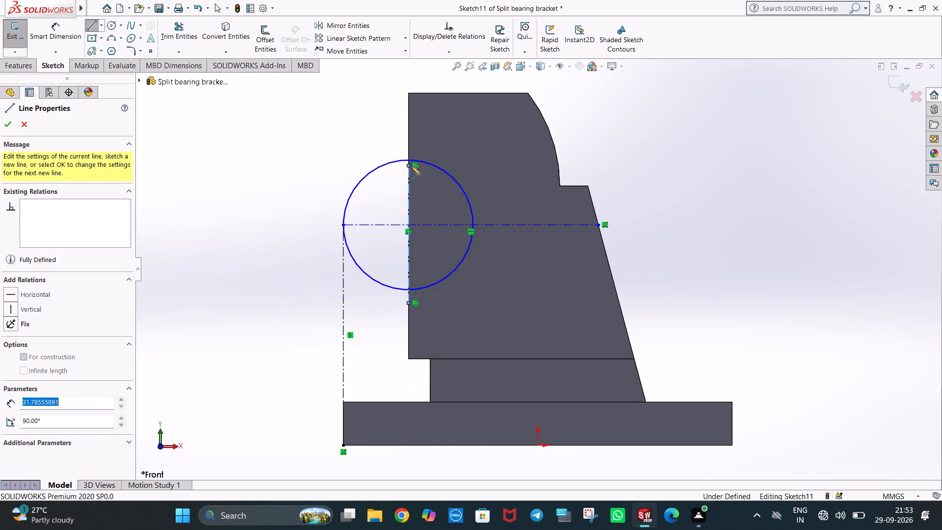
pyautogui.press('Escape')
pyautogui.press('Escape')
pyautogui.click(357, 147)
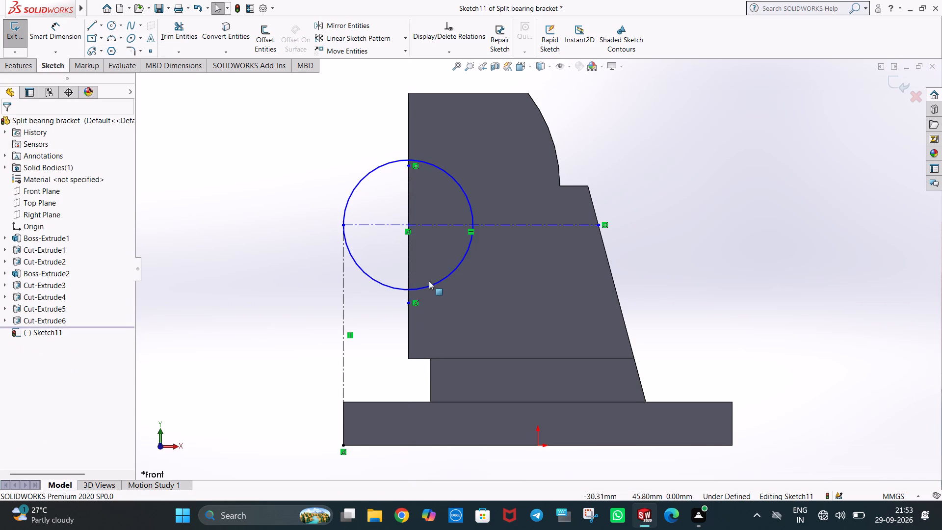
# Save the part document.
pyautogui.moveTo(429, 281); pyautogui.dragTo(457, 293, button='middle')
pyautogui.hotkey('ctrl', '1')
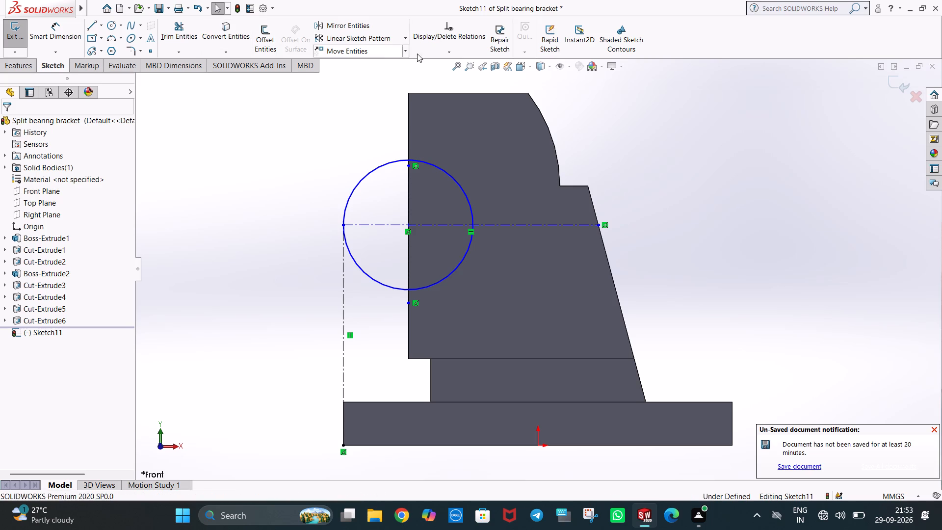
pyautogui.click(932, 428)
pyautogui.click(800, 309)
pyautogui.hotkey('ctrl', 's')
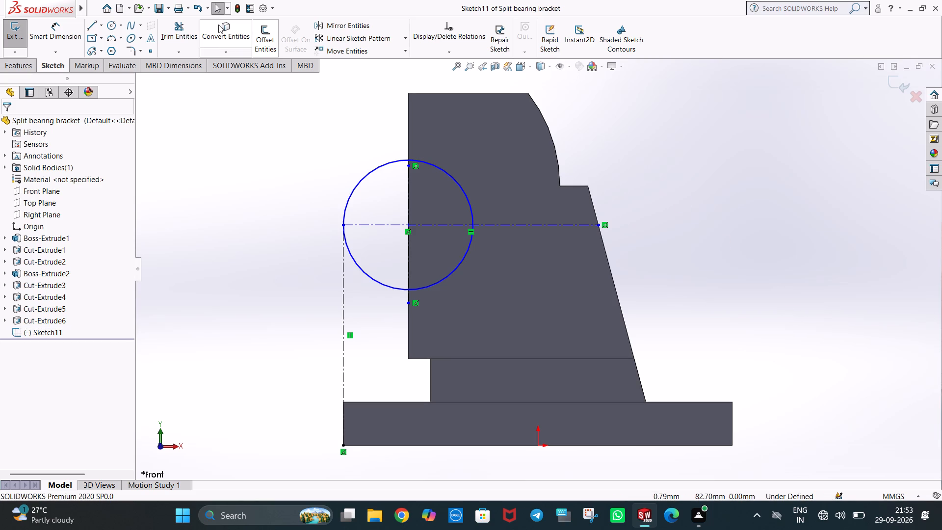
pyautogui.click(155, 7)
pyautogui.click(657, 192)
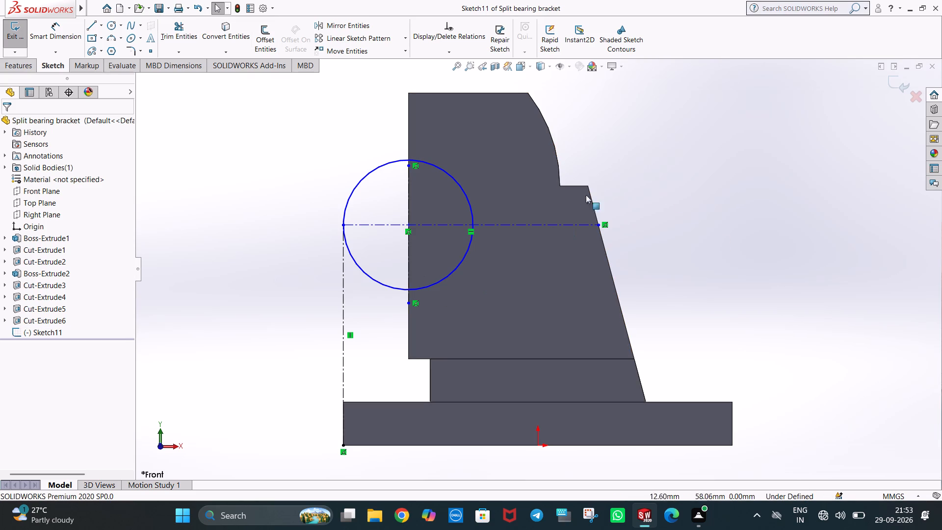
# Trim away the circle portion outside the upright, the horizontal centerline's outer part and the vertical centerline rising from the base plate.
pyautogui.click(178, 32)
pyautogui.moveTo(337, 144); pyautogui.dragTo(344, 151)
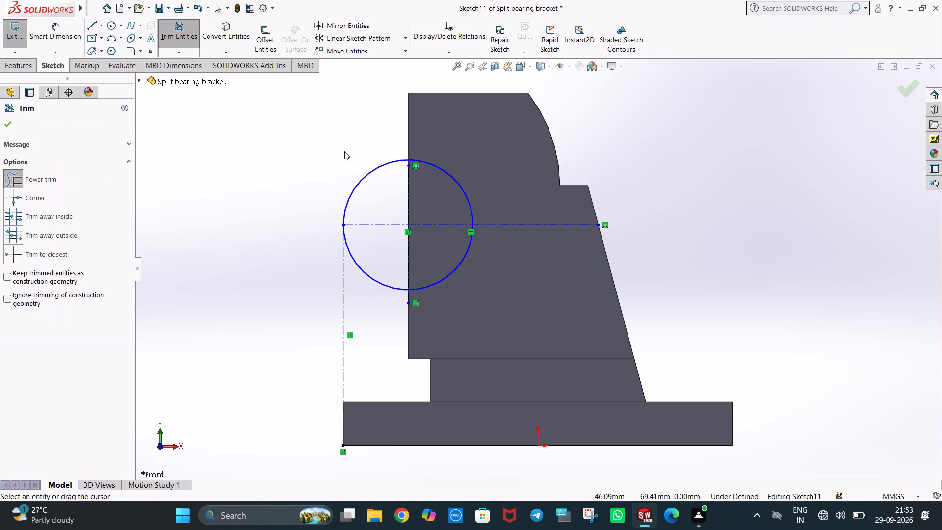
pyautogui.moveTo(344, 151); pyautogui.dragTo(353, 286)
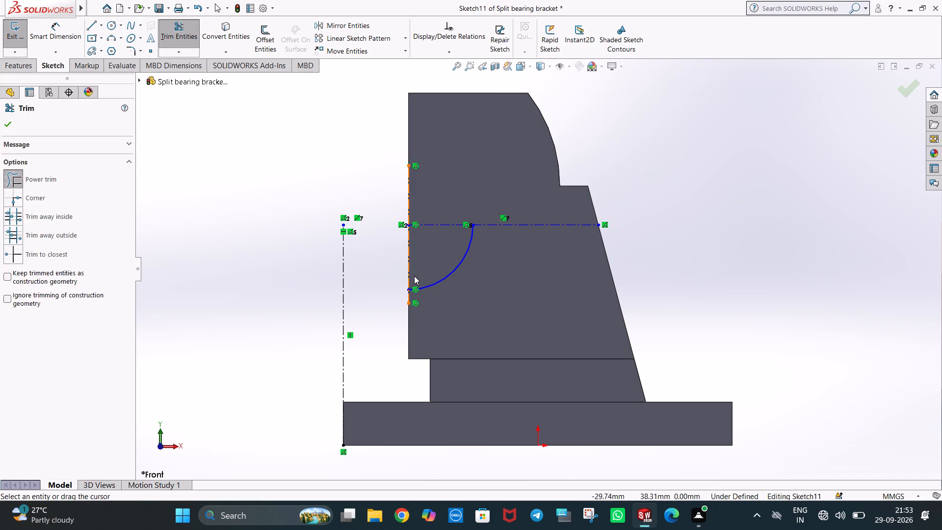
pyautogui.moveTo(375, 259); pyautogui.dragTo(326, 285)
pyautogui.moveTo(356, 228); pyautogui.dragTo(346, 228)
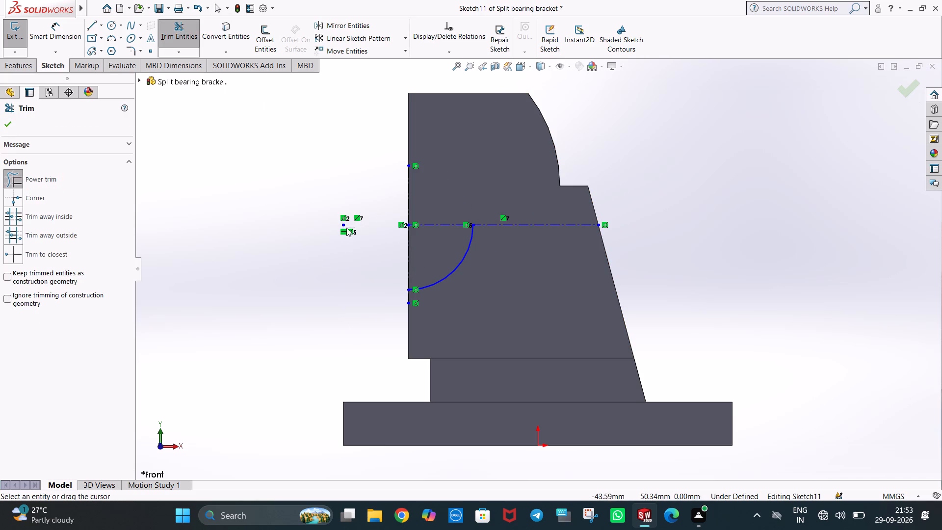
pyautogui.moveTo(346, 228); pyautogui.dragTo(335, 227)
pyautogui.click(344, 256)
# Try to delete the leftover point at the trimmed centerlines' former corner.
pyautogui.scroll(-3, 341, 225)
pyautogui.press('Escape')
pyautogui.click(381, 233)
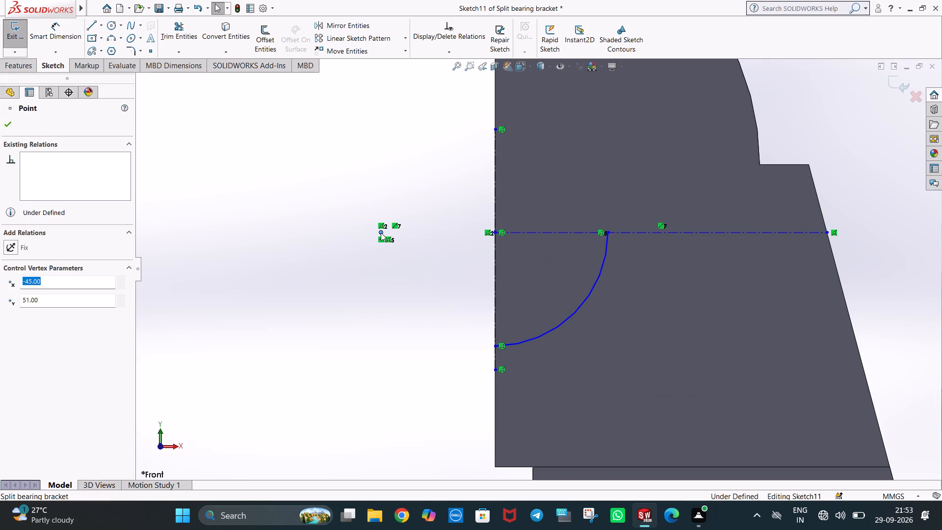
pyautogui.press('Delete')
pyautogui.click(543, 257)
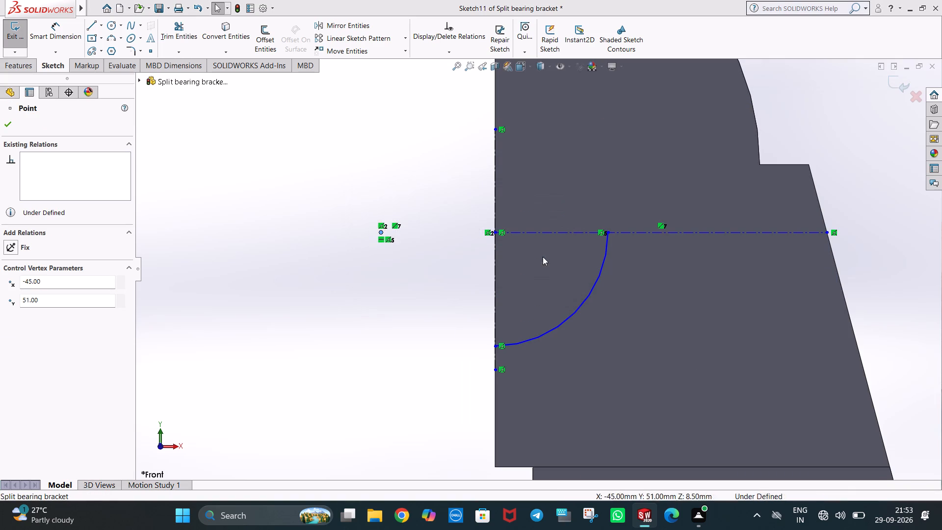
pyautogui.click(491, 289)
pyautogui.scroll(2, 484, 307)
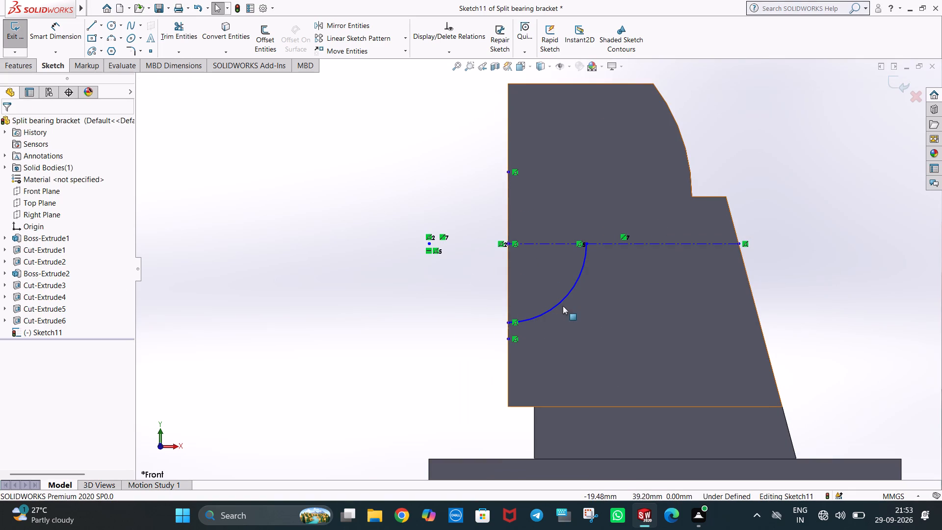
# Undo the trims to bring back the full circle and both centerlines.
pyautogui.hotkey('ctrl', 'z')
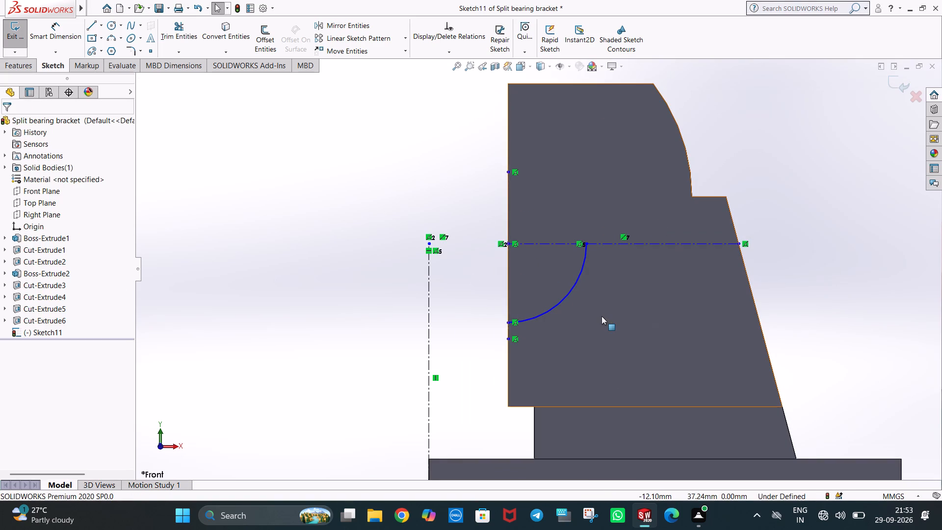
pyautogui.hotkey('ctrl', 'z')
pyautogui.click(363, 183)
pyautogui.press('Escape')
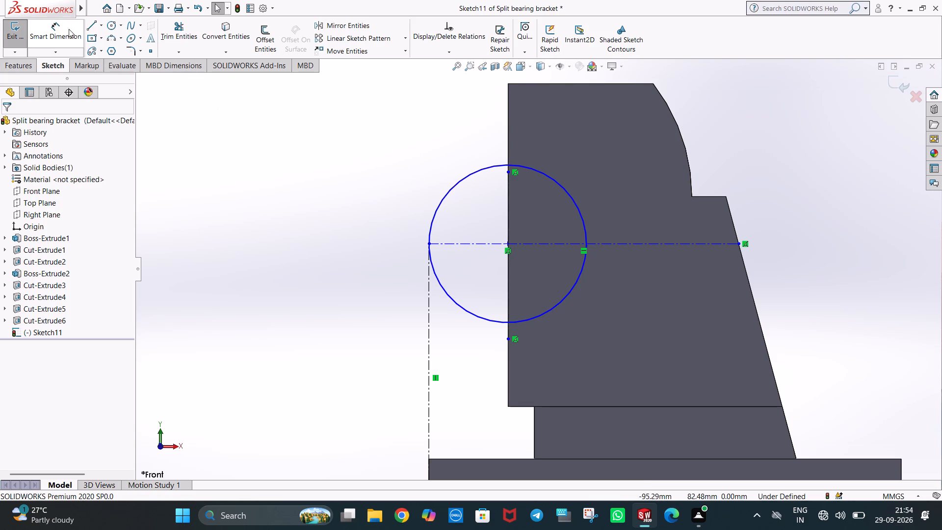
# Set the length of the centerline on the upright's straight edge to 50 mm.
pyautogui.click(508, 206)
pyautogui.write('50')
pyautogui.press('Return')
pyautogui.click(457, 150)
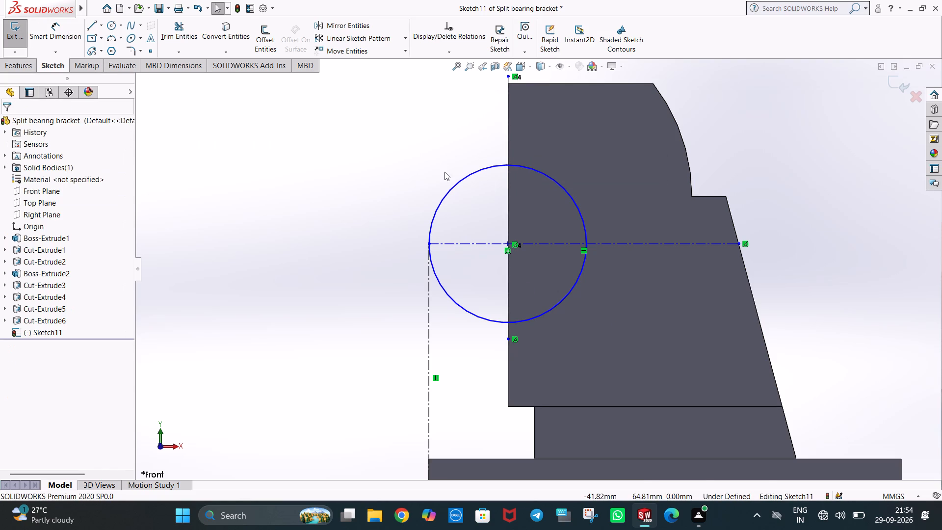
# Trim away the circle's half outside the upright and the whole horizontal centerline through its center.
pyautogui.click(192, 41)
pyautogui.moveTo(430, 122); pyautogui.dragTo(471, 194)
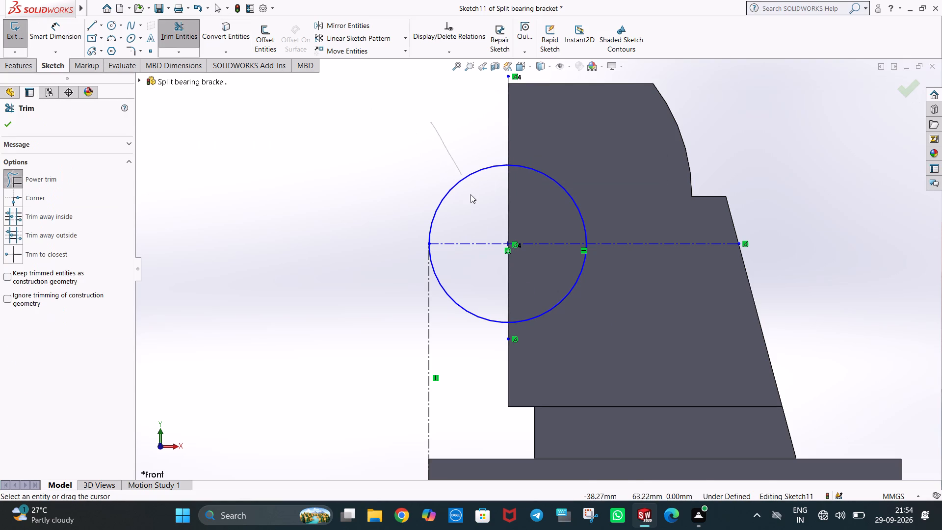
pyautogui.moveTo(471, 194); pyautogui.dragTo(465, 318)
pyautogui.moveTo(546, 225); pyautogui.dragTo(549, 243)
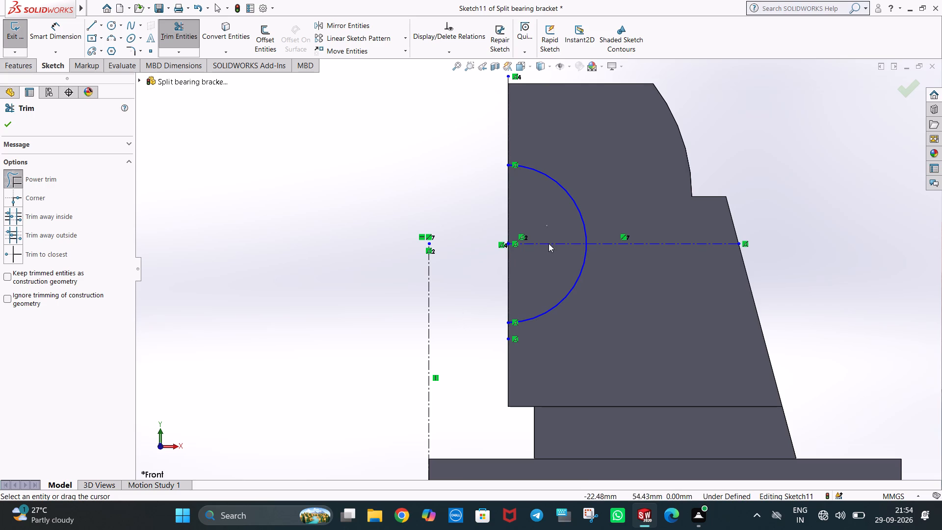
pyautogui.moveTo(549, 243); pyautogui.dragTo(549, 263)
pyautogui.moveTo(699, 277); pyautogui.dragTo(686, 226)
pyautogui.press('Escape')
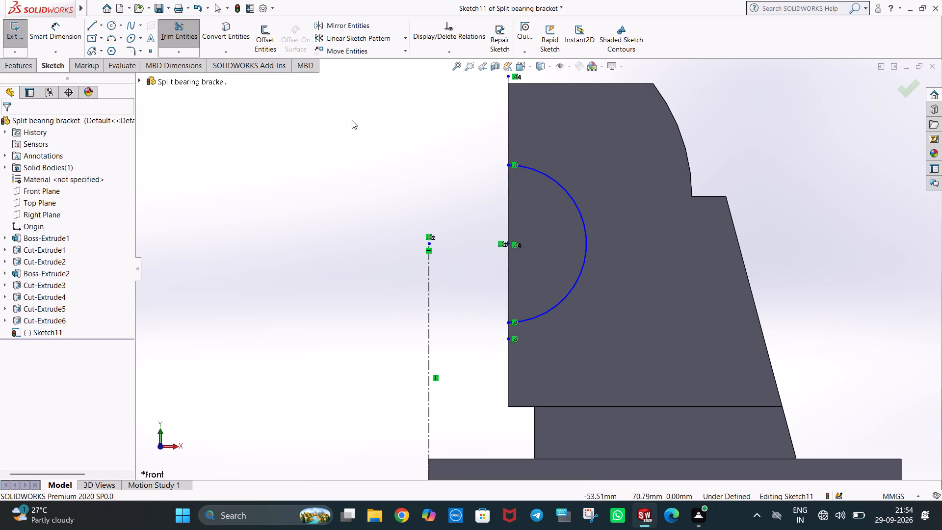
pyautogui.press('Escape')
pyautogui.click(335, 110)
# Dimension the half-circle arc with a 15 mm radius.
pyautogui.click(74, 25)
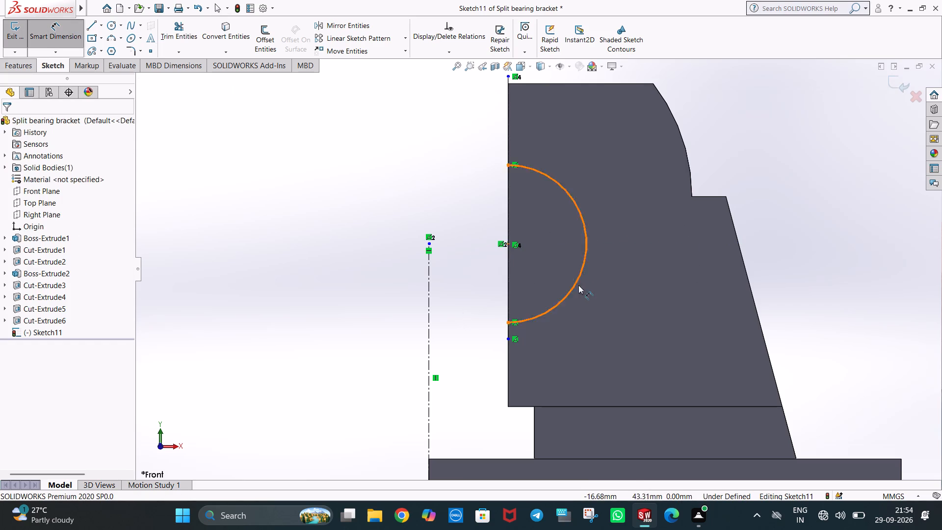
pyautogui.click(573, 287)
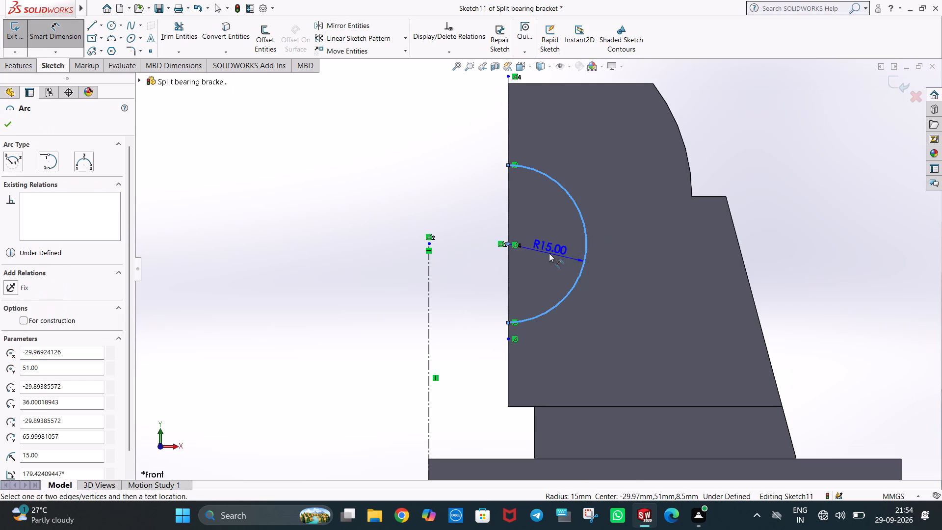
pyautogui.click(549, 253)
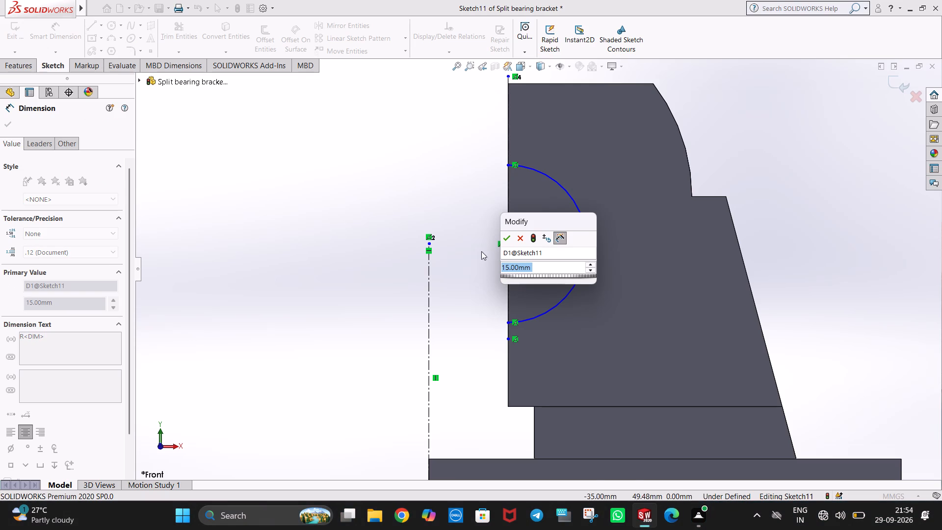
pyautogui.click(508, 238)
pyautogui.click(459, 178)
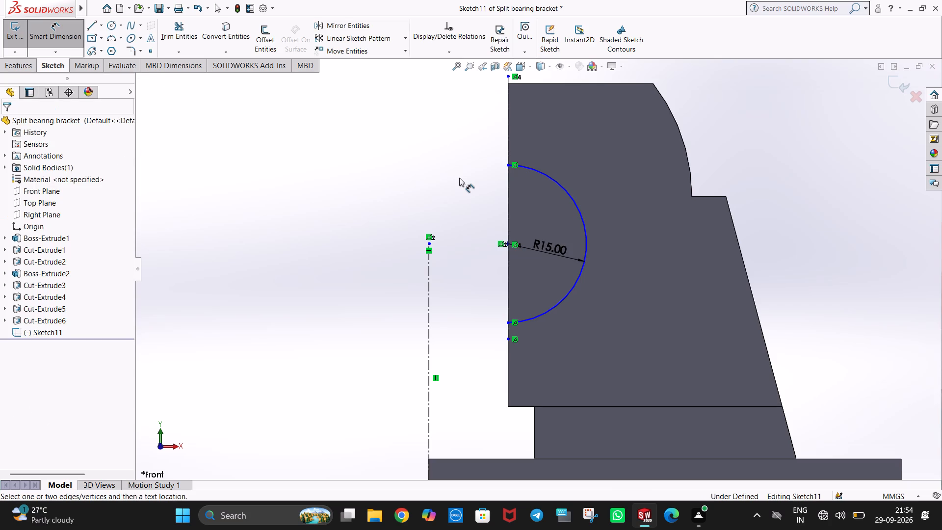
# Sketch connected lines from the arc center: 21 mm down the straight edge, 2 mm horizontally inward, and about 6 mm up towards the arc.
pyautogui.click(92, 26)
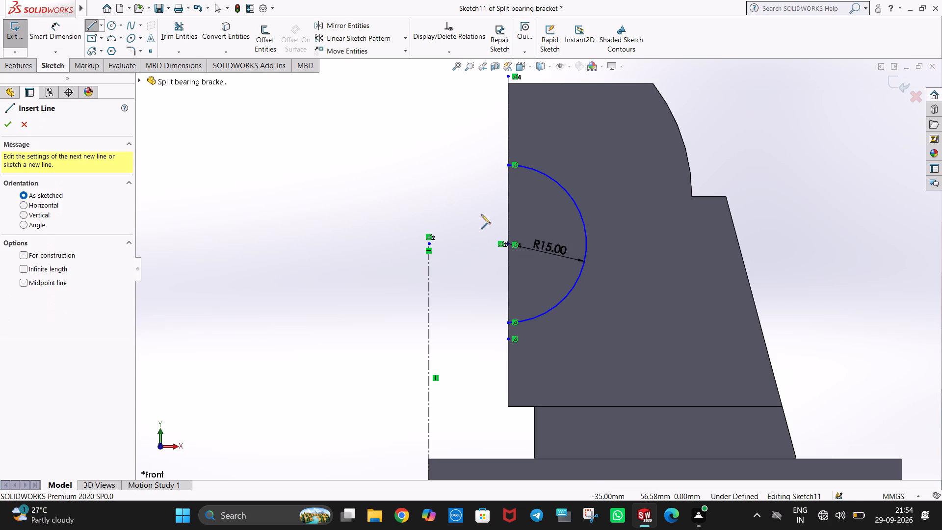
pyautogui.click(506, 243)
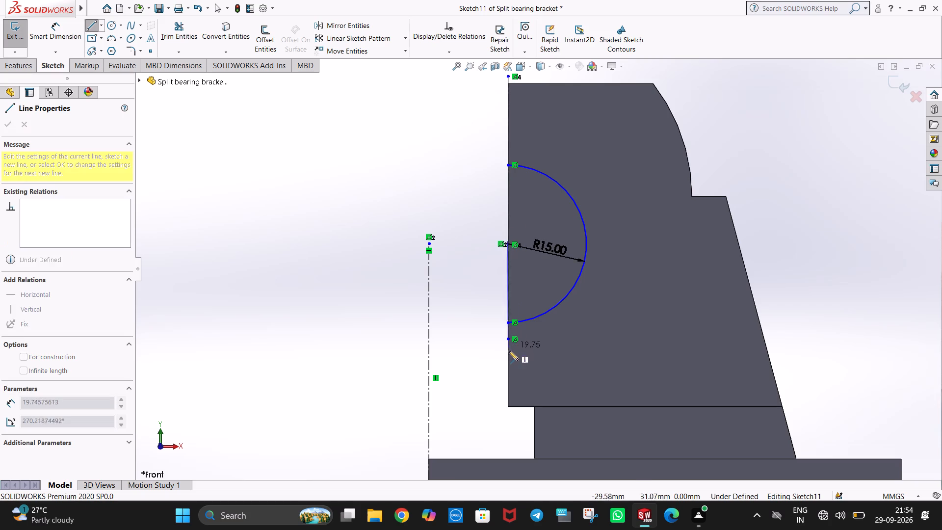
pyautogui.click(508, 353)
pyautogui.write('21')
pyautogui.press('Return')
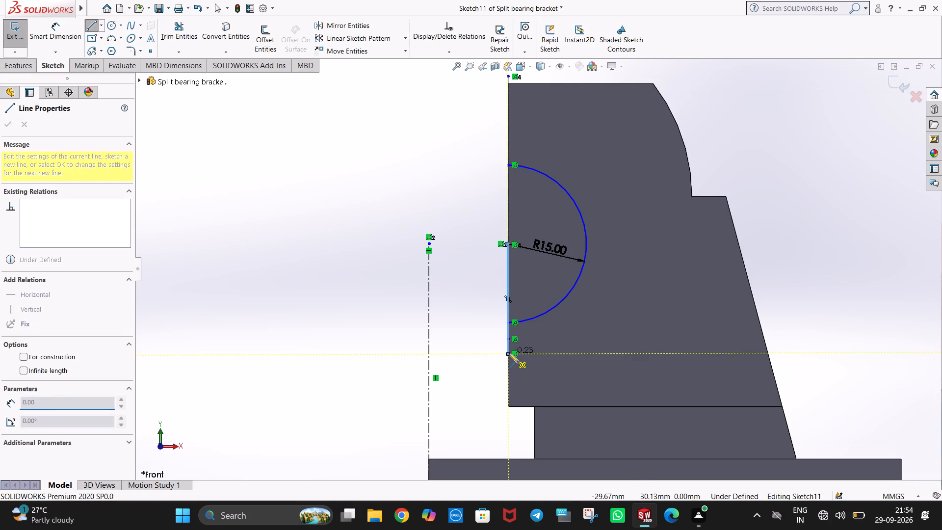
pyautogui.click(511, 354)
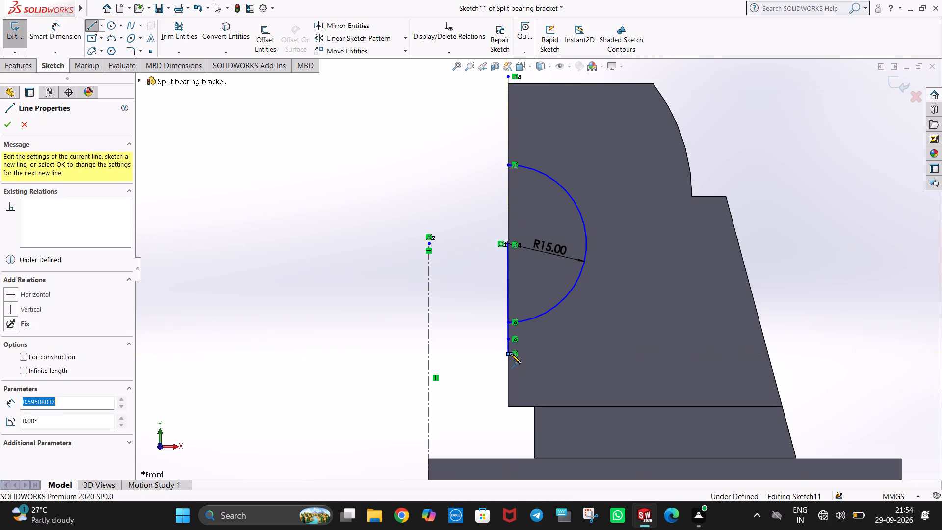
pyautogui.press('2')
pyautogui.press('Return')
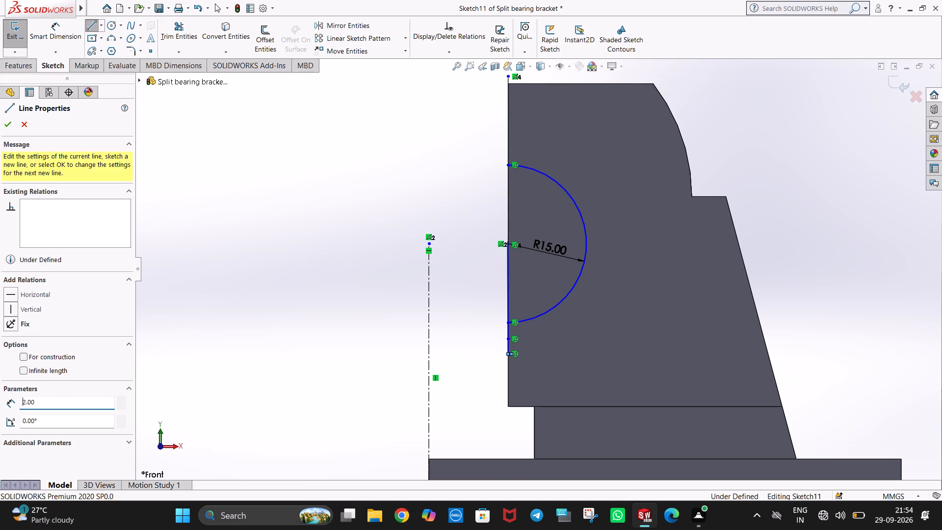
pyautogui.click(518, 320)
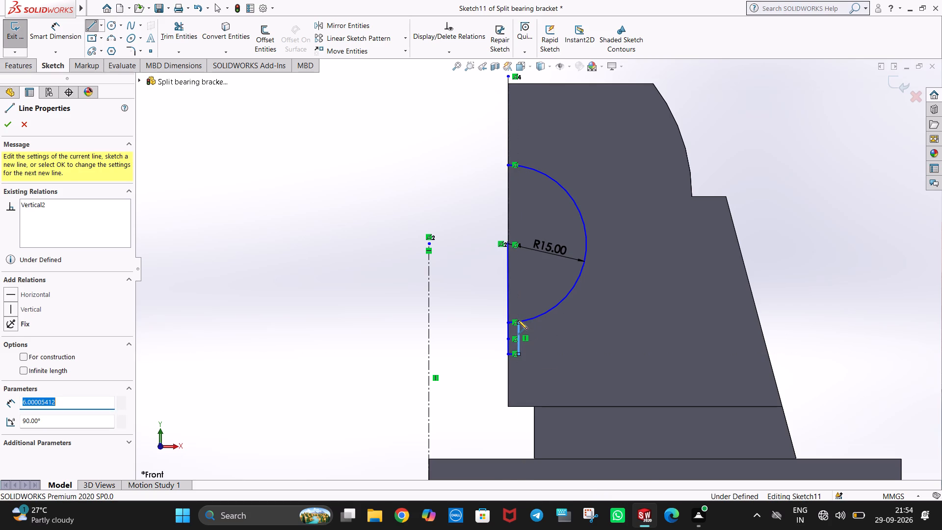
pyautogui.press('Escape')
pyautogui.press('Escape')
# Set the length of the short inner vertical line below the arc to 7 mm.
pyautogui.scroll(-4, 529, 333)
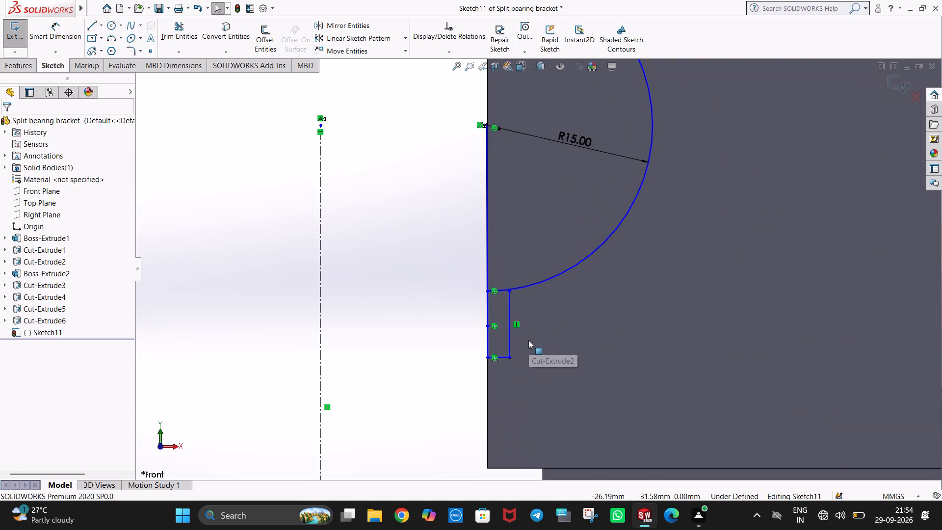
pyautogui.scroll(-7, 526, 325)
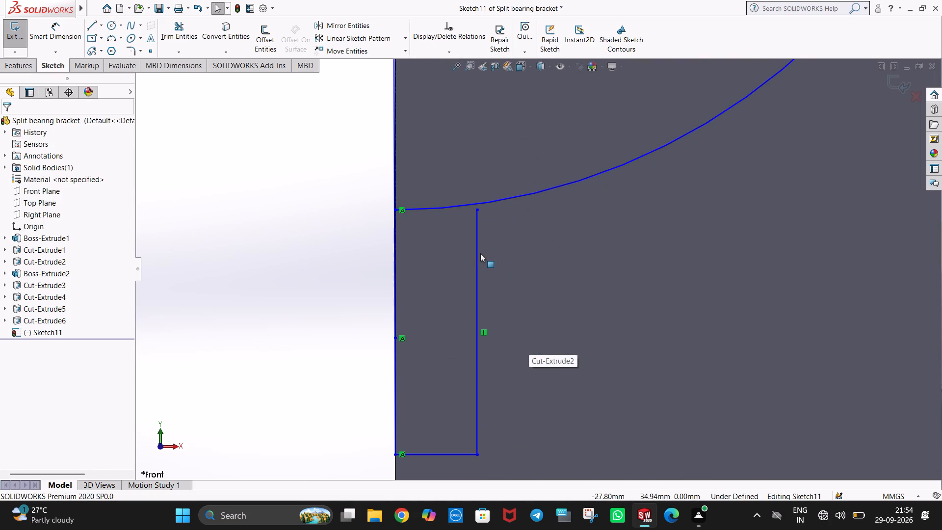
pyautogui.click(476, 255)
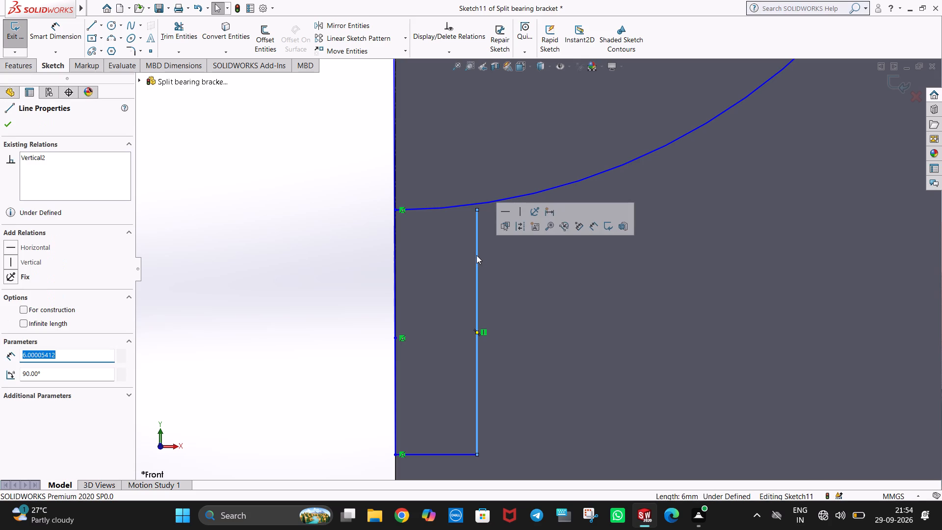
pyautogui.press('7')
pyautogui.press('Return')
pyautogui.press('Escape')
# Trim the short vertical line's overshoot above the arc and the arc's lower end beyond that line.
pyautogui.scroll(3, 465, 220)
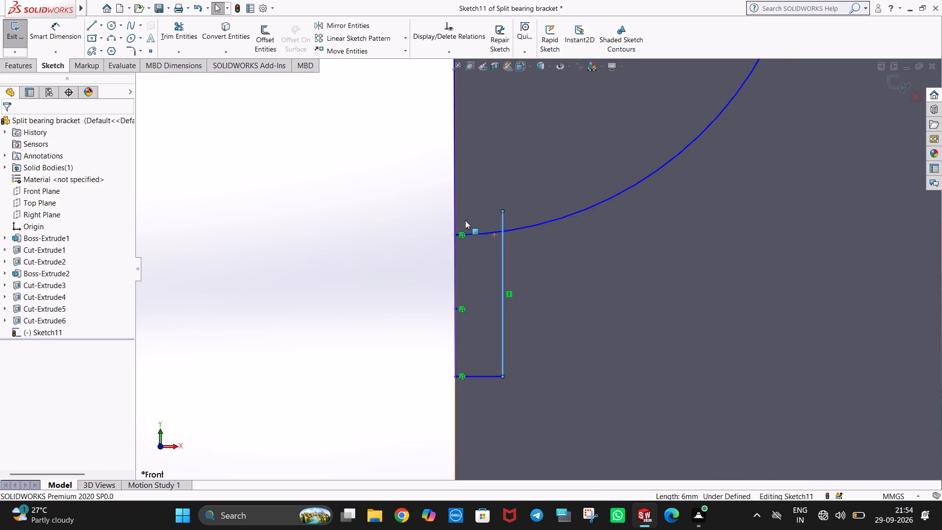
pyautogui.scroll(3, 473, 224)
pyautogui.click(189, 26)
pyautogui.scroll(-3, 499, 345)
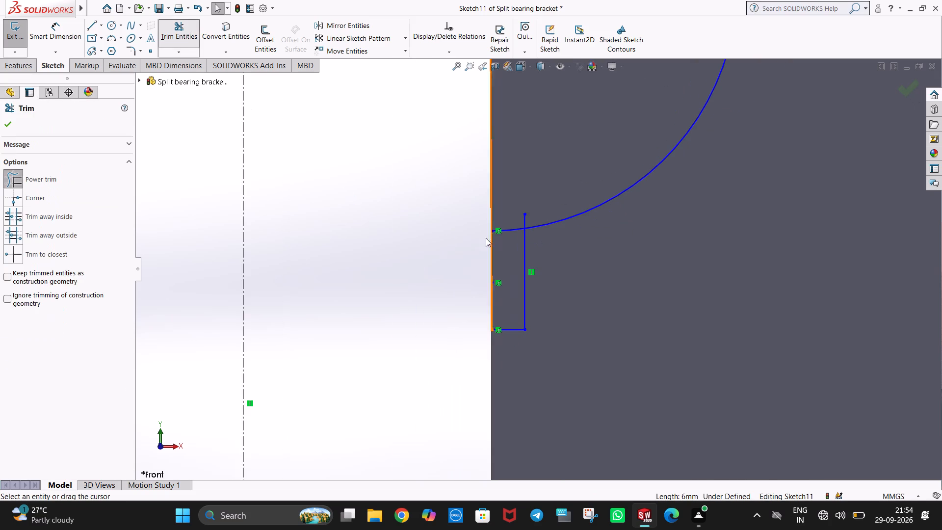
pyautogui.moveTo(536, 209); pyautogui.dragTo(511, 255)
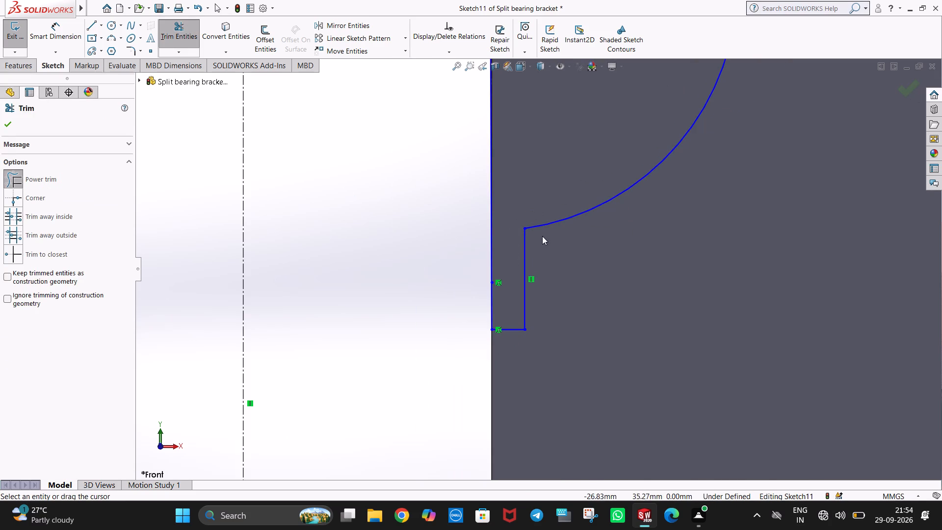
pyautogui.scroll(9, 542, 236)
pyautogui.scroll(-3, 548, 156)
pyautogui.press('Escape')
pyautogui.press('Escape')
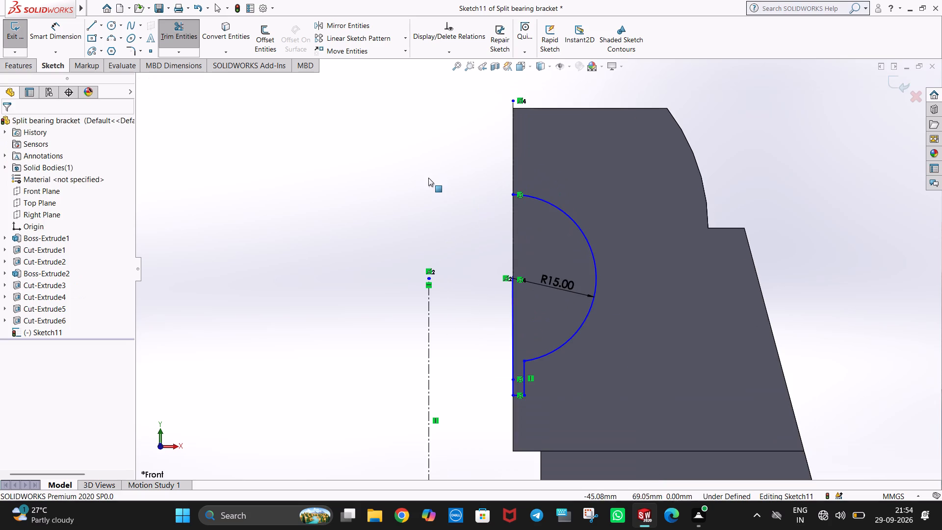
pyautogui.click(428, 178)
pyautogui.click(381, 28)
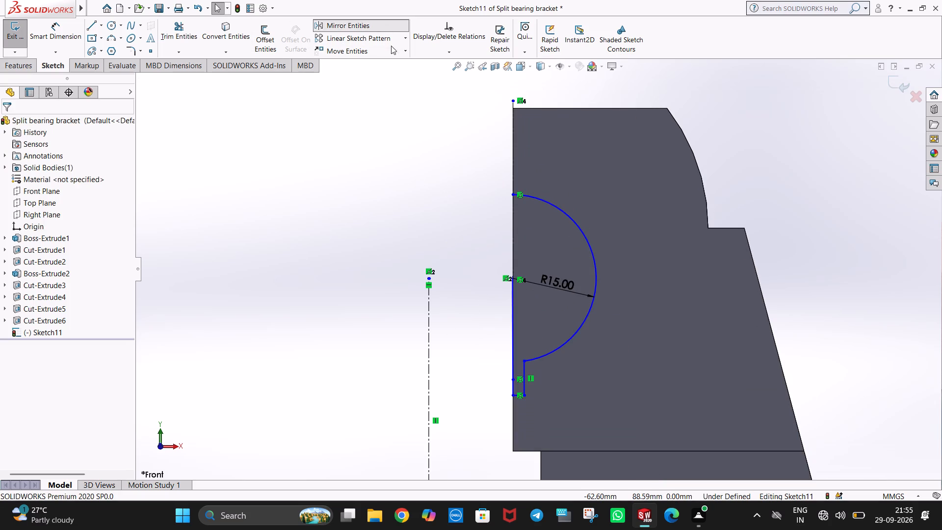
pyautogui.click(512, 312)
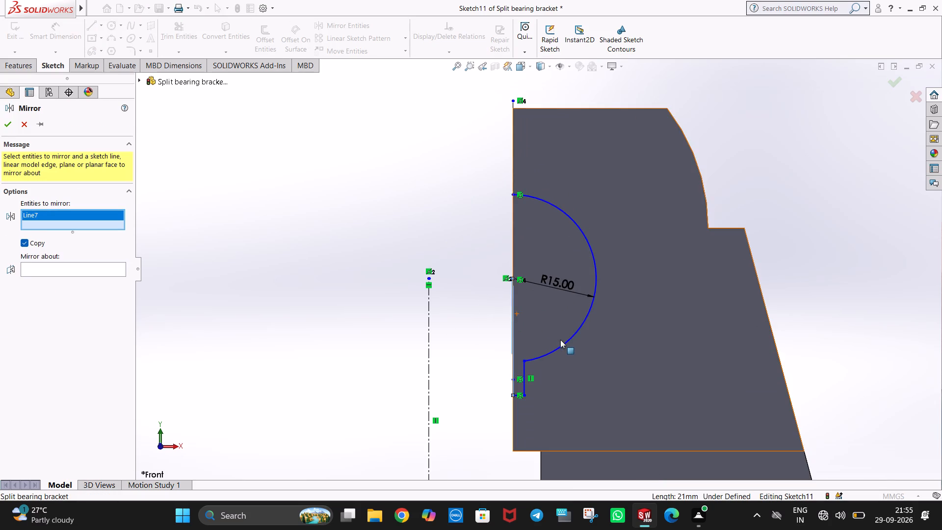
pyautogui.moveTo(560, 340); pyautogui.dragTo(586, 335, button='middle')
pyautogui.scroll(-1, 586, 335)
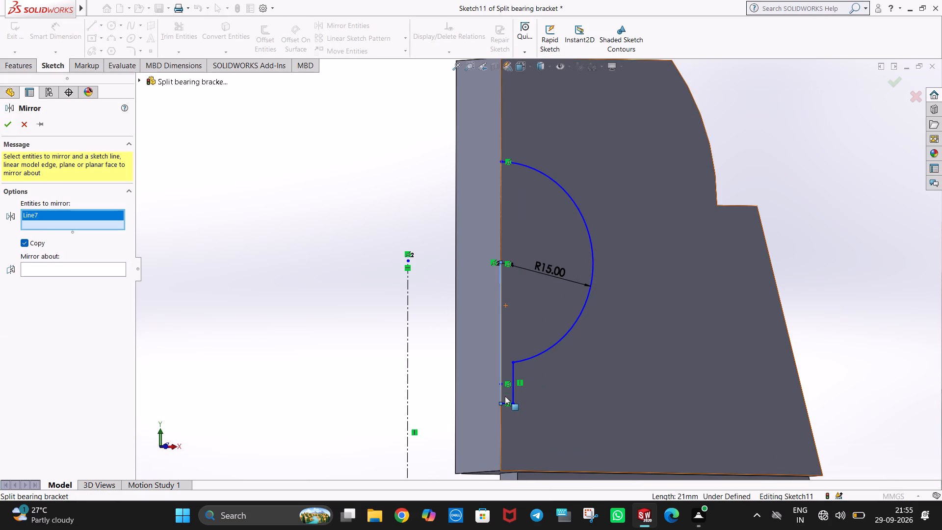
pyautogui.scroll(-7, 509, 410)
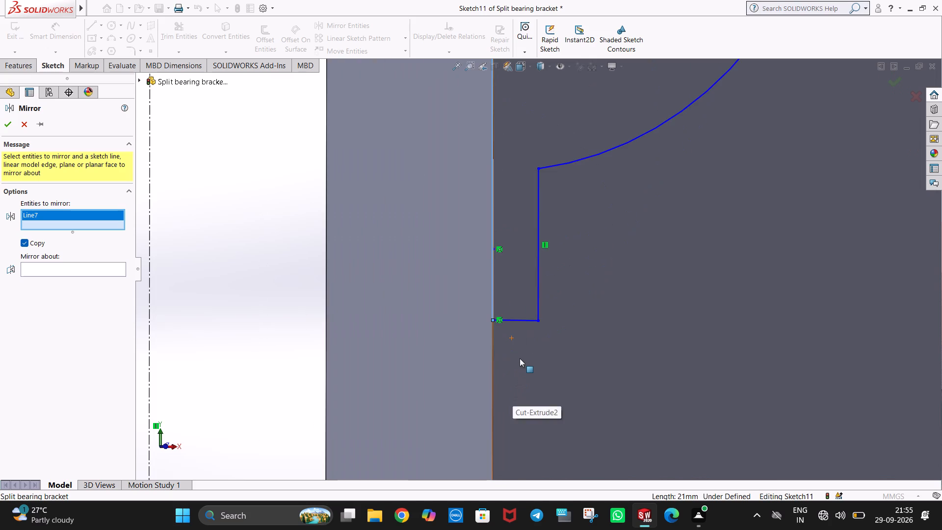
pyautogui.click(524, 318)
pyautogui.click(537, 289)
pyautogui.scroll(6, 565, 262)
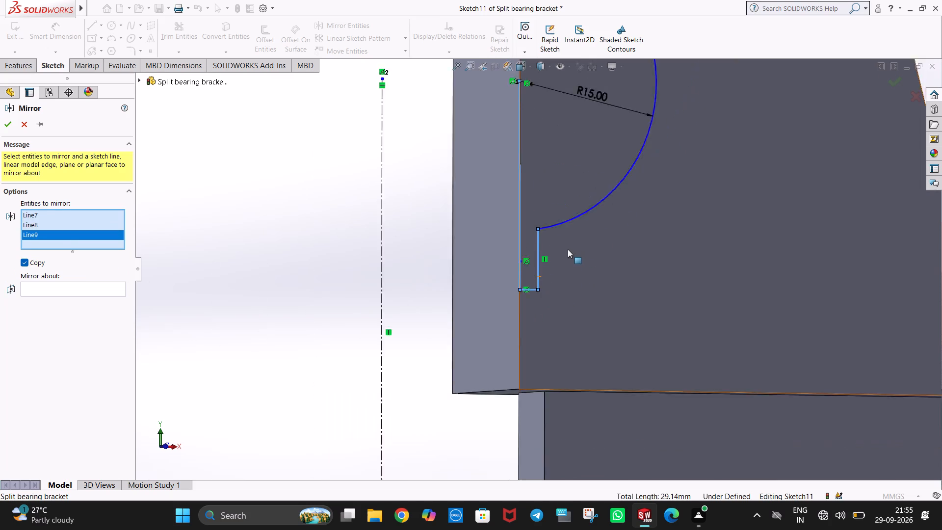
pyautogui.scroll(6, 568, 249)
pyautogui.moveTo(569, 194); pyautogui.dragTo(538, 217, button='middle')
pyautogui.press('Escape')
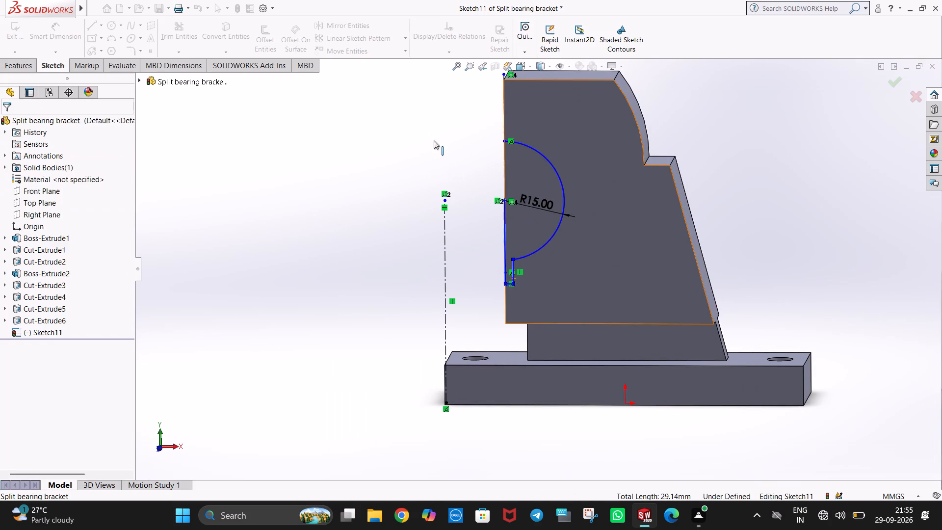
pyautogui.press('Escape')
# Draw a horizontal centerline about 26 mm long from the arc center into the upright.
pyautogui.click(100, 27)
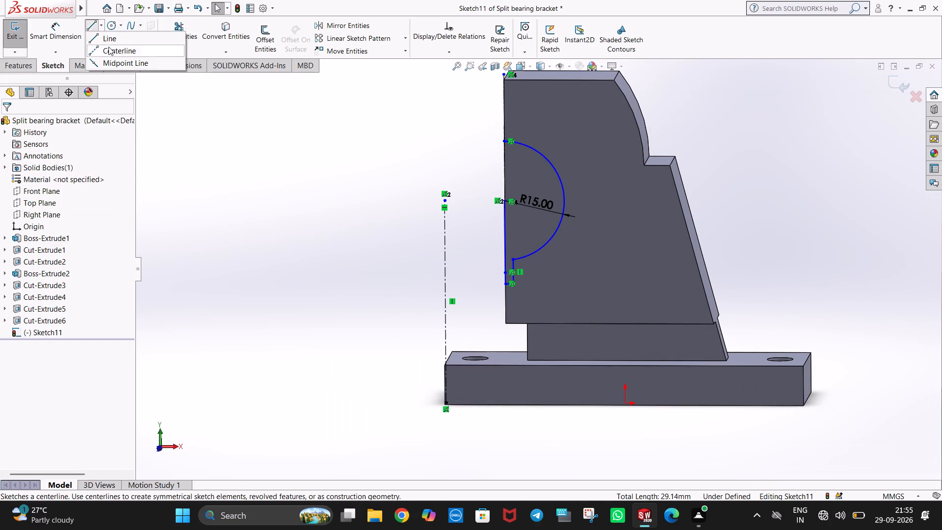
pyautogui.click(108, 48)
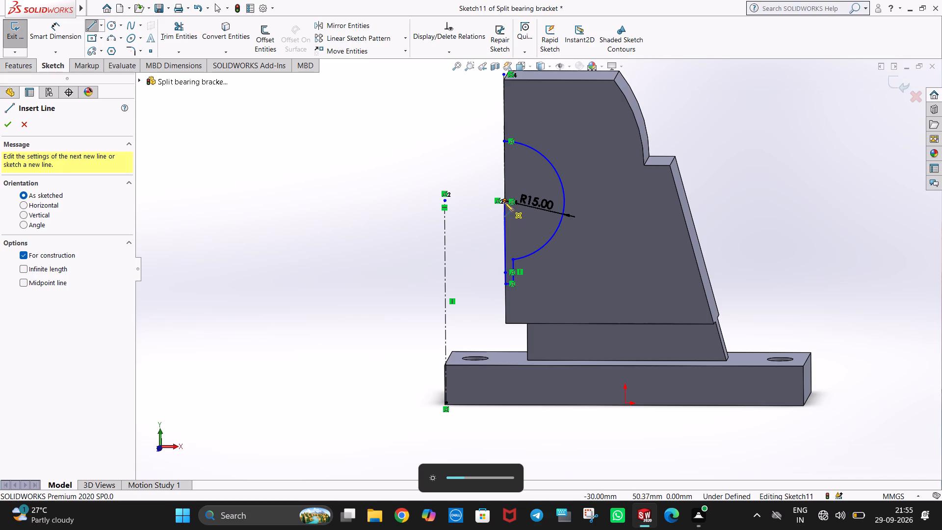
pyautogui.click(504, 199)
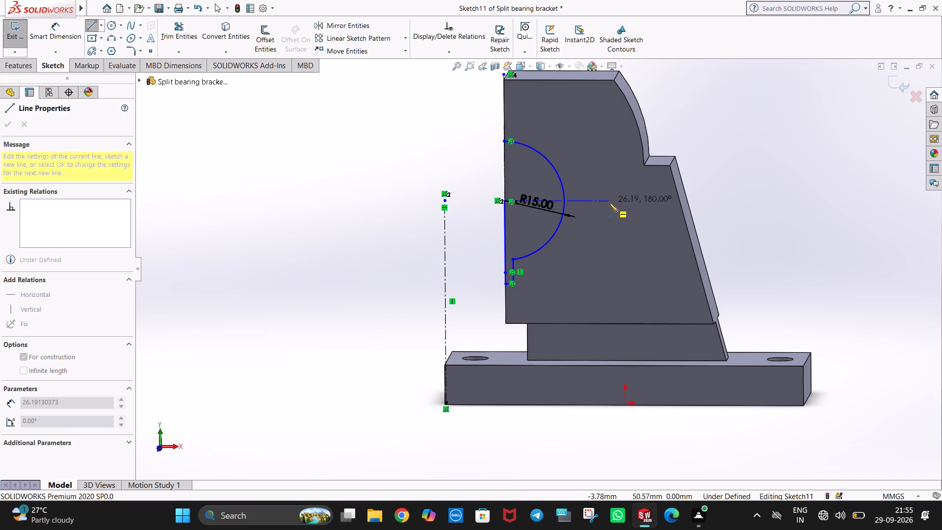
pyautogui.click(609, 203)
pyautogui.press('Escape')
pyautogui.press('Escape')
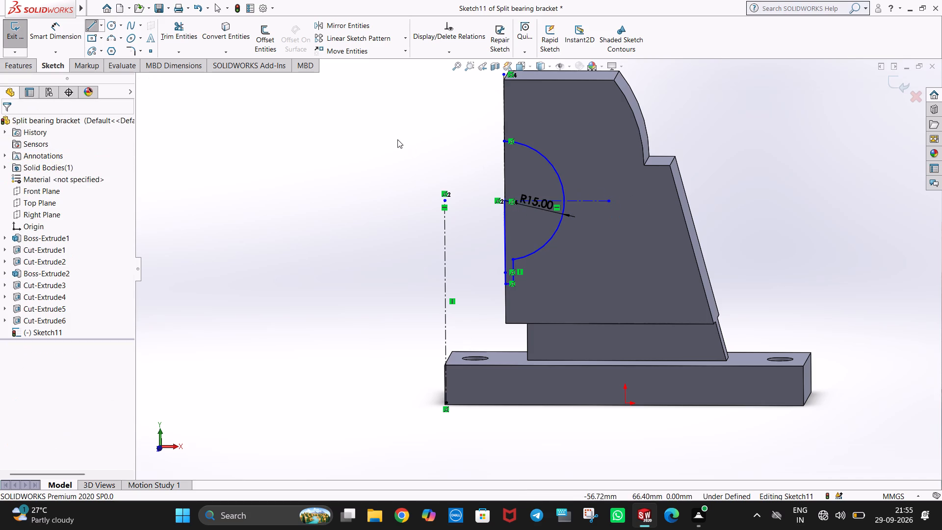
pyautogui.click(397, 139)
# Mirror the 21 mm edge line and the lower notch's two short lines about the horizontal centerline.
pyautogui.click(345, 27)
pyautogui.scroll(-1, 485, 269)
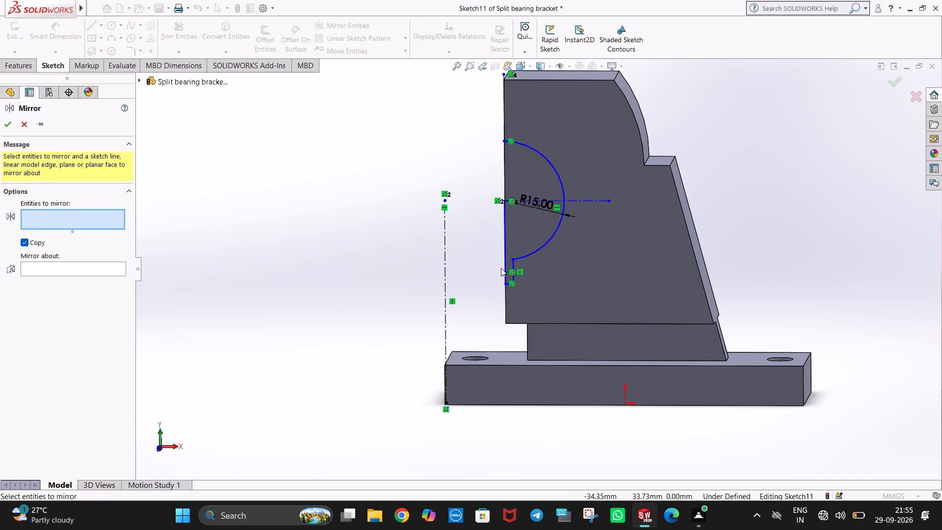
pyautogui.scroll(-3, 501, 268)
pyautogui.click(524, 286)
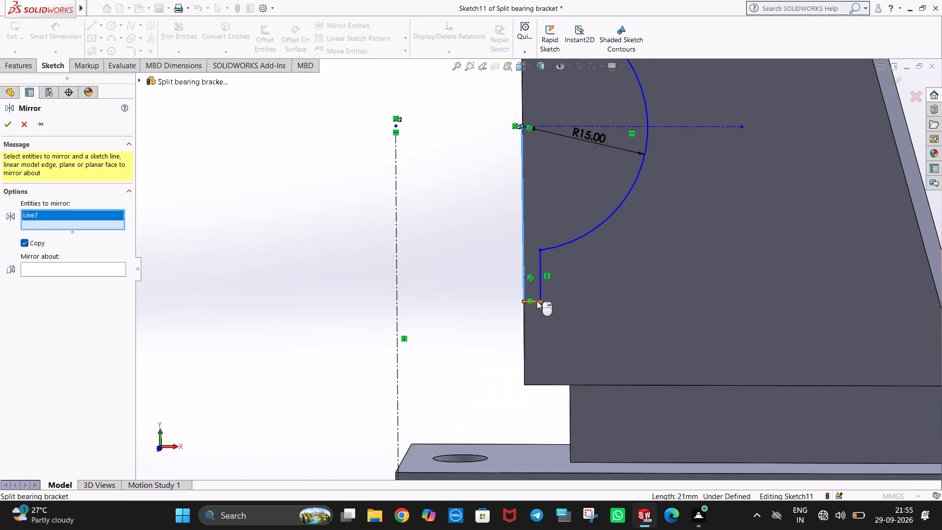
pyautogui.click(536, 301)
pyautogui.click(539, 281)
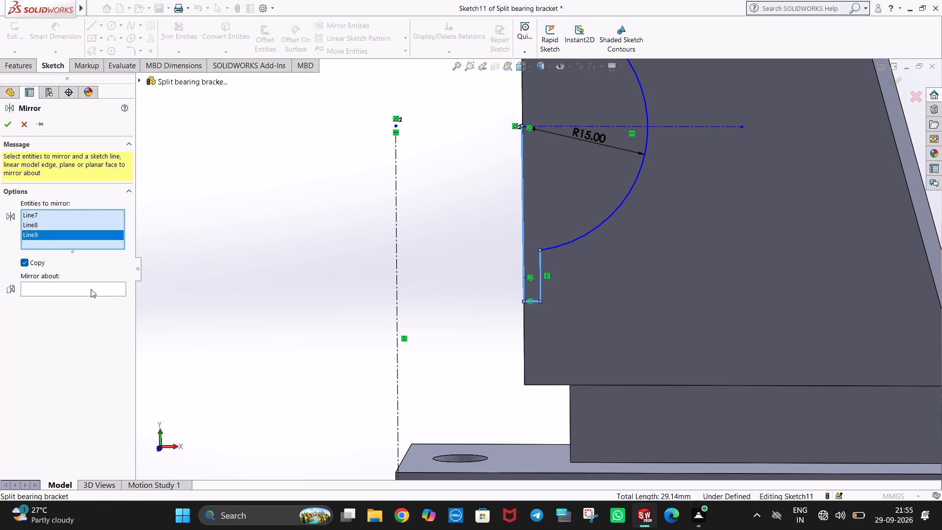
pyautogui.click(91, 289)
pyautogui.click(566, 127)
pyautogui.rightClick(566, 127)
pyautogui.scroll(4, 612, 186)
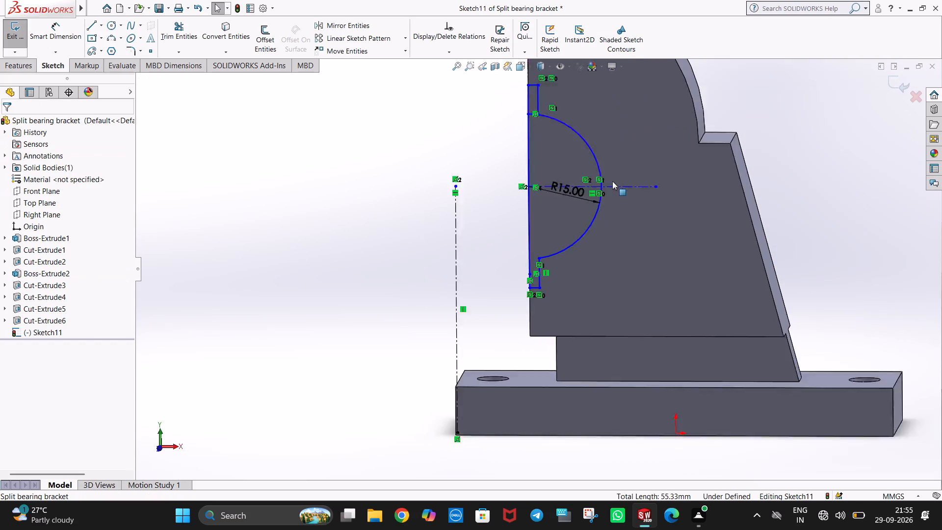
pyautogui.scroll(-2, 565, 175)
pyautogui.press('Escape')
pyautogui.scroll(-3, 484, 169)
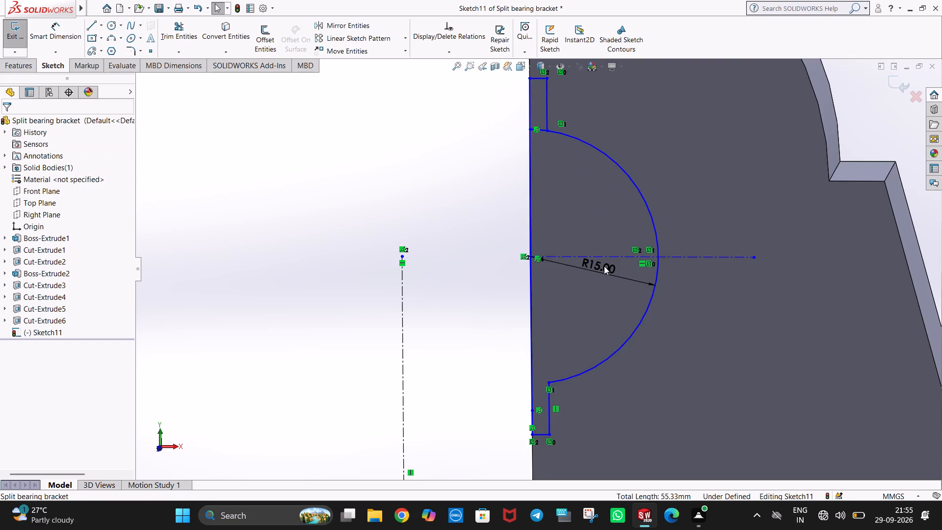
# Trim the arc's upper end beyond the upper notch's short vertical line.
pyautogui.scroll(2, 640, 351)
pyautogui.scroll(-3, 590, 305)
pyautogui.scroll(3, 439, 293)
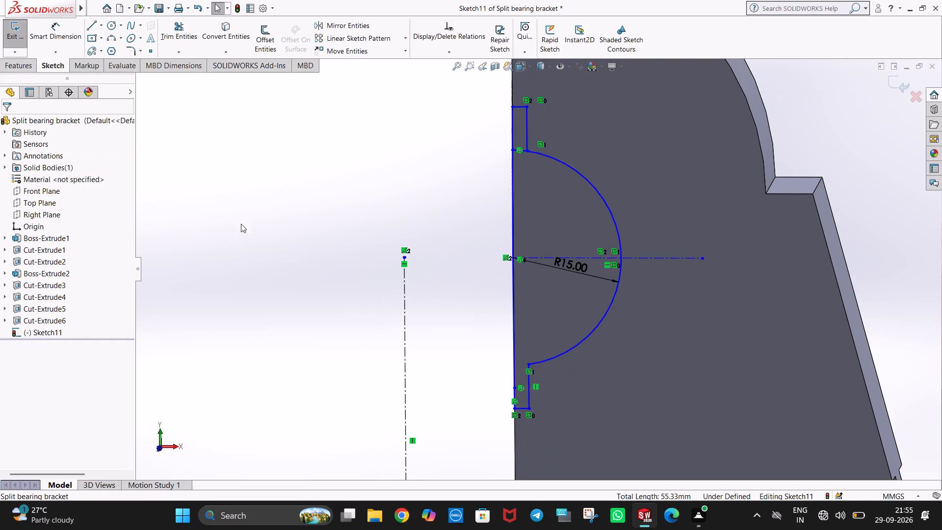
pyautogui.click(165, 22)
pyautogui.moveTo(521, 136); pyautogui.dragTo(522, 141)
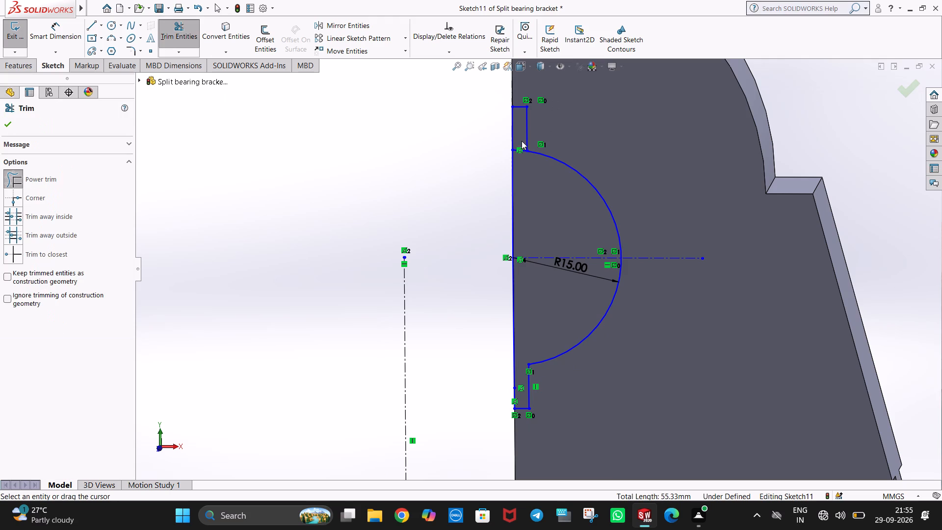
pyautogui.moveTo(522, 141); pyautogui.dragTo(525, 163)
pyautogui.scroll(2, 536, 200)
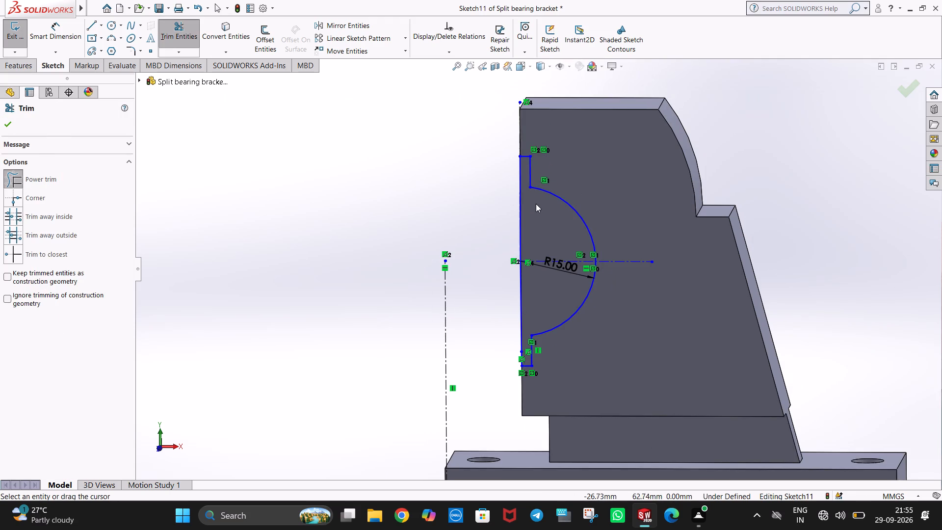
pyautogui.press('Escape')
pyautogui.press('Escape')
pyautogui.click(438, 163)
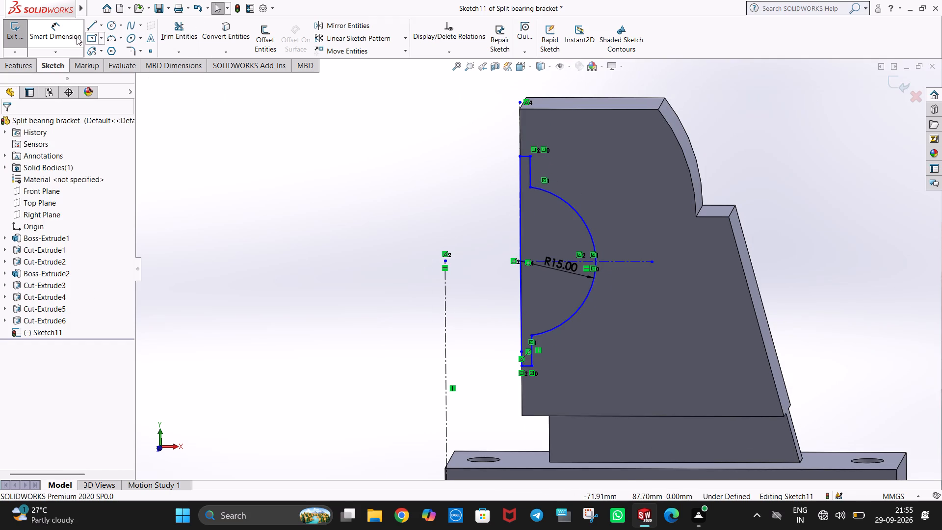
# Dimension the length of the lower notch's short horizontal line.
pyautogui.click(69, 36)
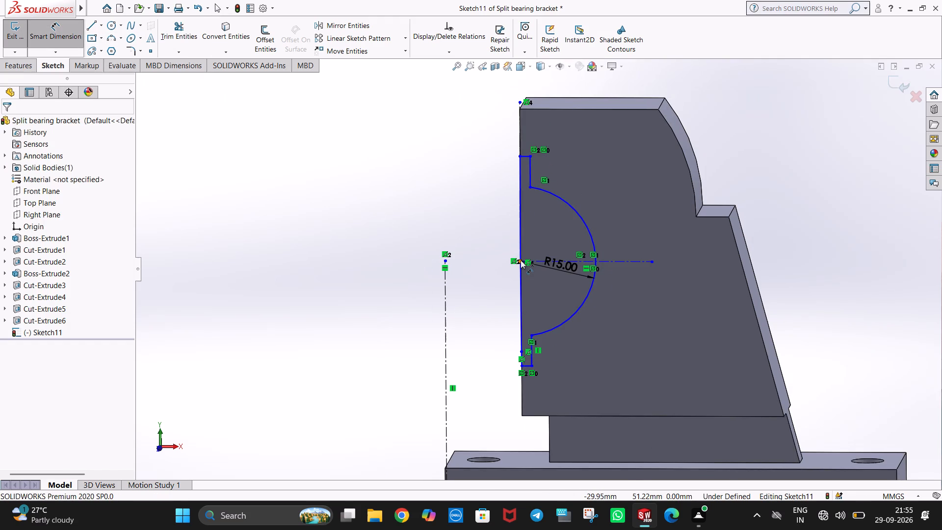
pyautogui.scroll(3, 530, 331)
pyautogui.scroll(-1, 529, 332)
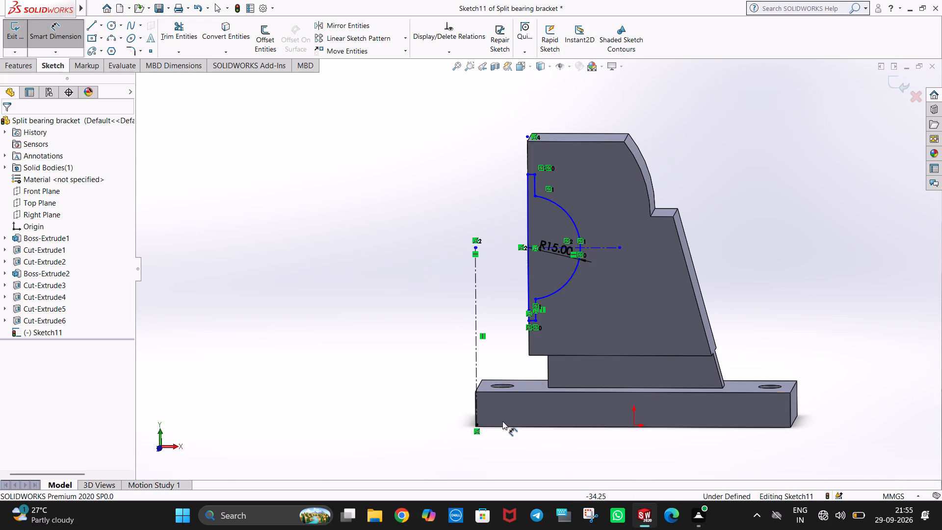
pyautogui.moveTo(501, 421); pyautogui.dragTo(439, 427, button='middle')
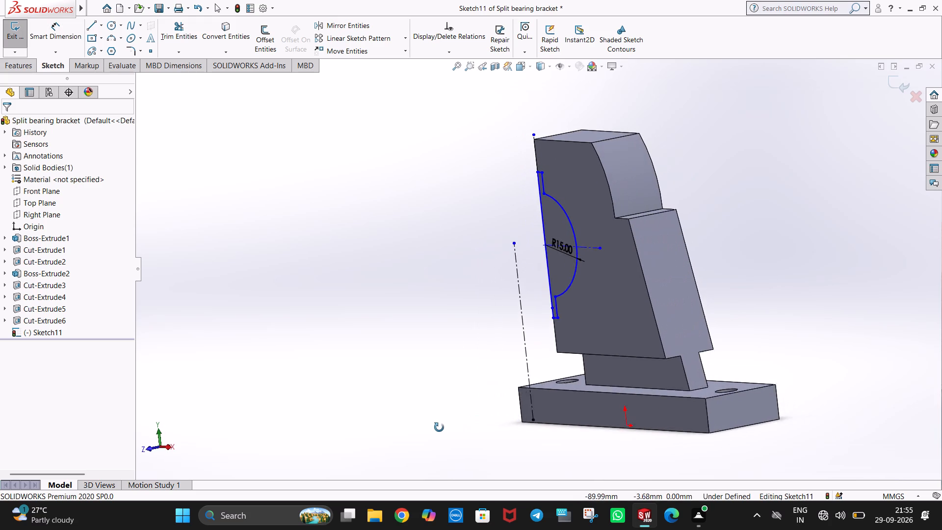
pyautogui.moveTo(439, 427); pyautogui.dragTo(511, 423, button='middle')
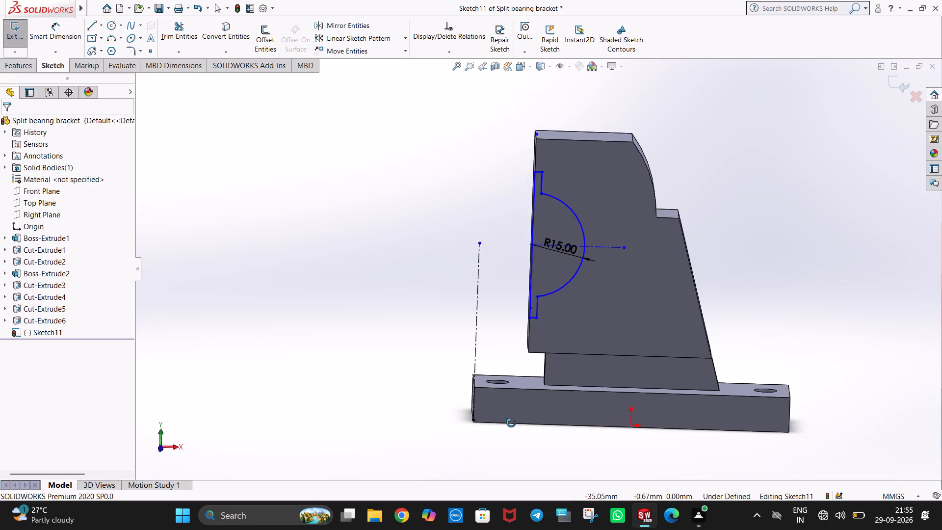
pyautogui.moveTo(511, 423); pyautogui.dragTo(512, 423, button='middle')
pyautogui.hotkey('ctrl', '1')
pyautogui.scroll(-1, 441, 317)
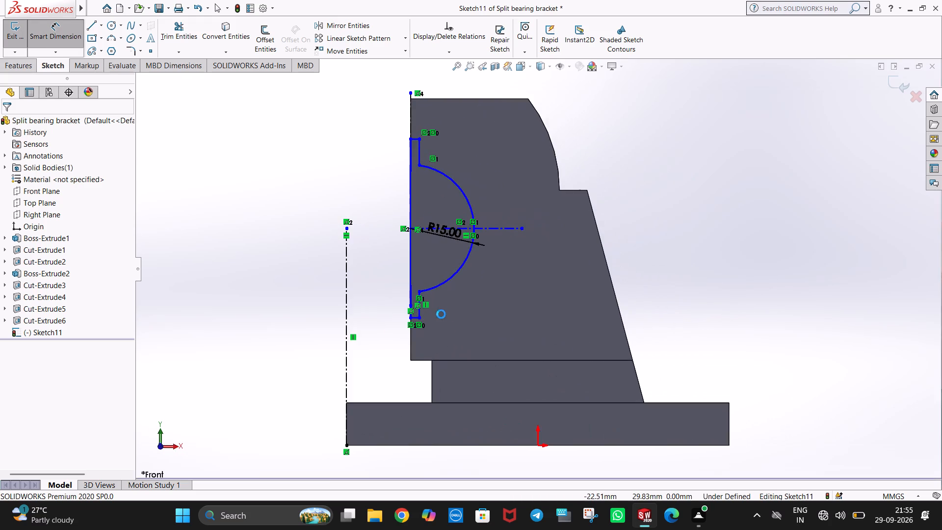
pyautogui.scroll(-1, 441, 314)
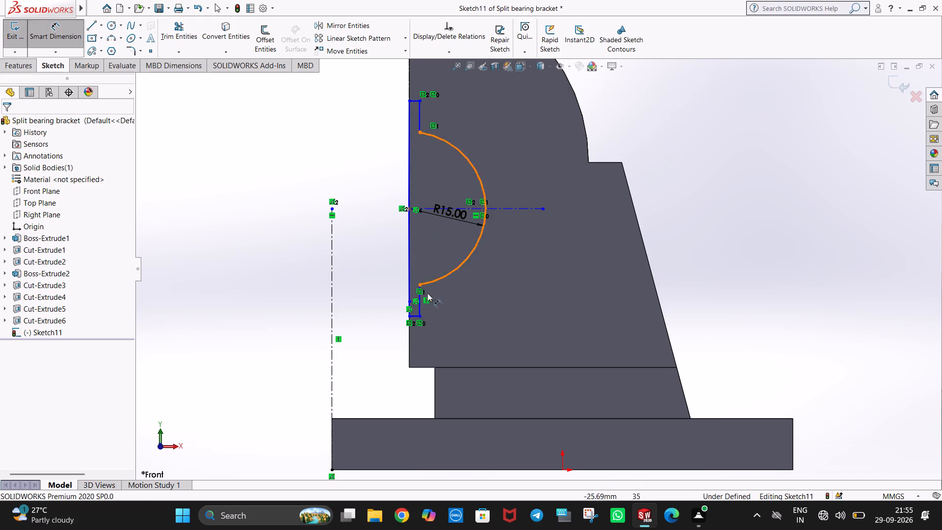
pyautogui.click(414, 318)
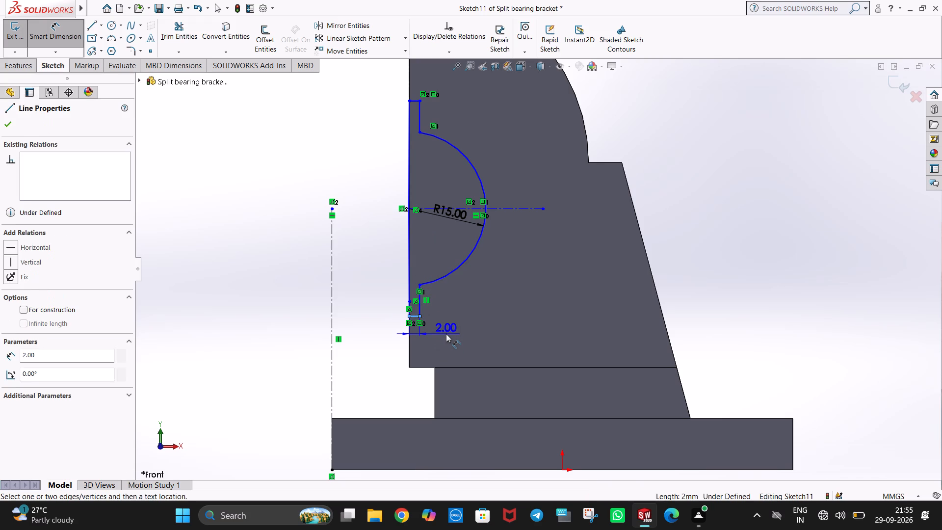
pyautogui.click(446, 334)
pyautogui.click(407, 314)
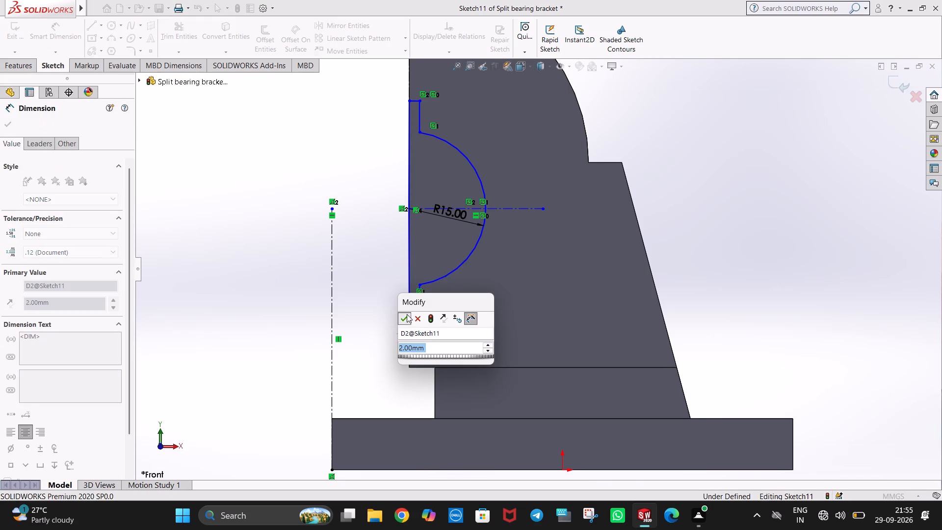
# Dimension the straight edge line above the horizontal centerline and set its length to 21 mm.
pyautogui.click(408, 184)
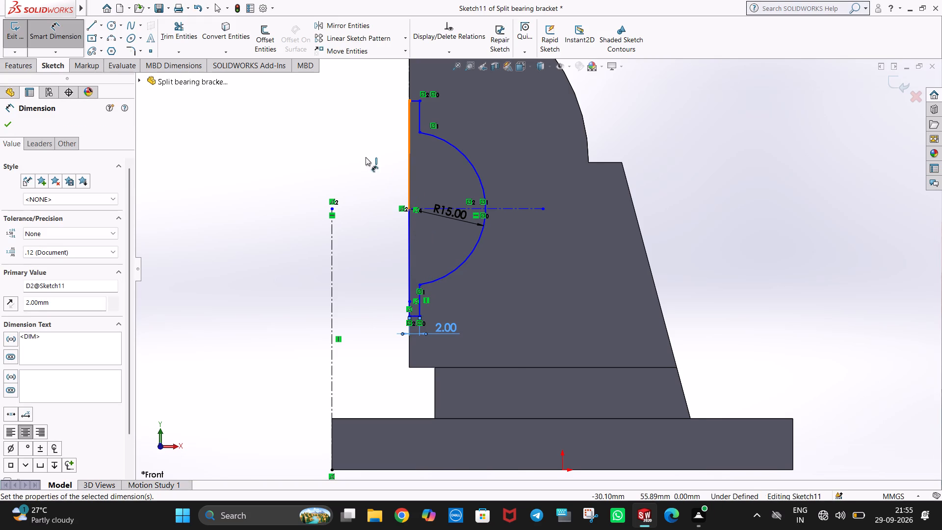
pyautogui.click(370, 153)
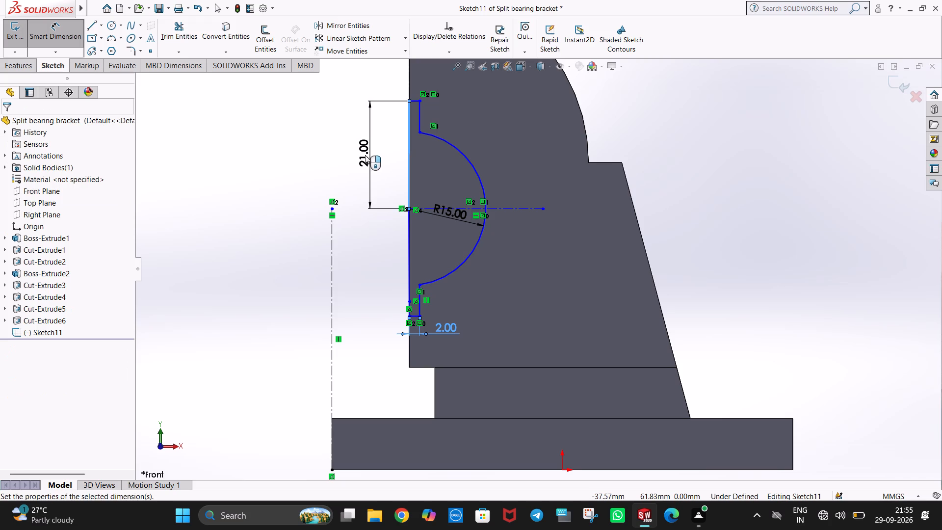
pyautogui.click(325, 142)
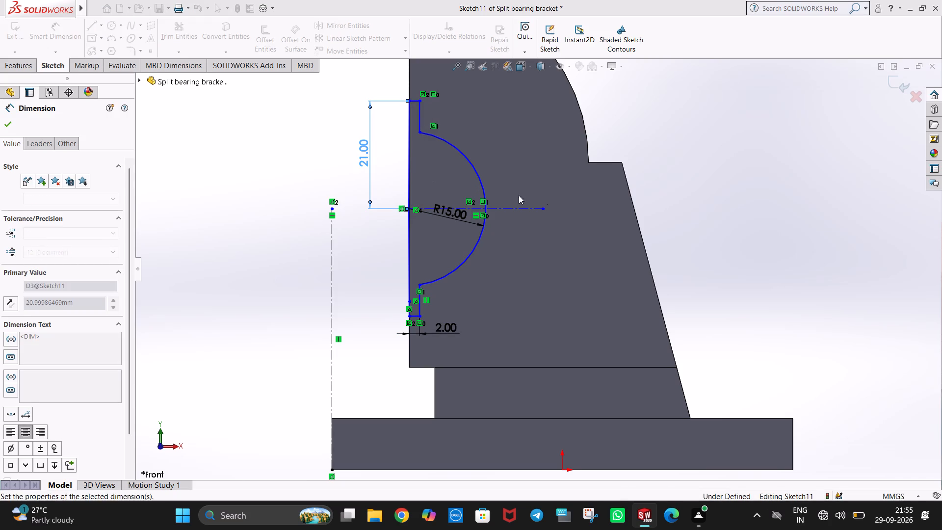
pyautogui.click(682, 174)
pyautogui.doubleClick(366, 154)
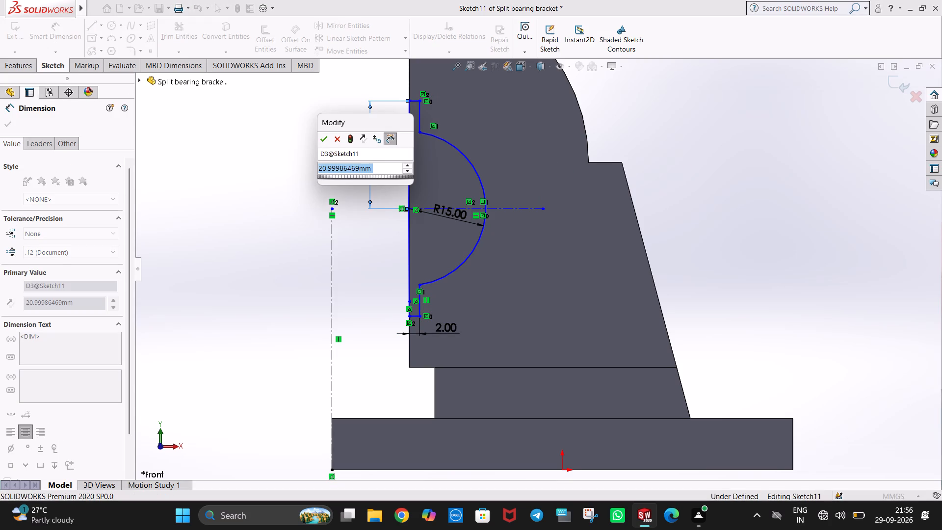
pyautogui.write('21')
pyautogui.press('Return')
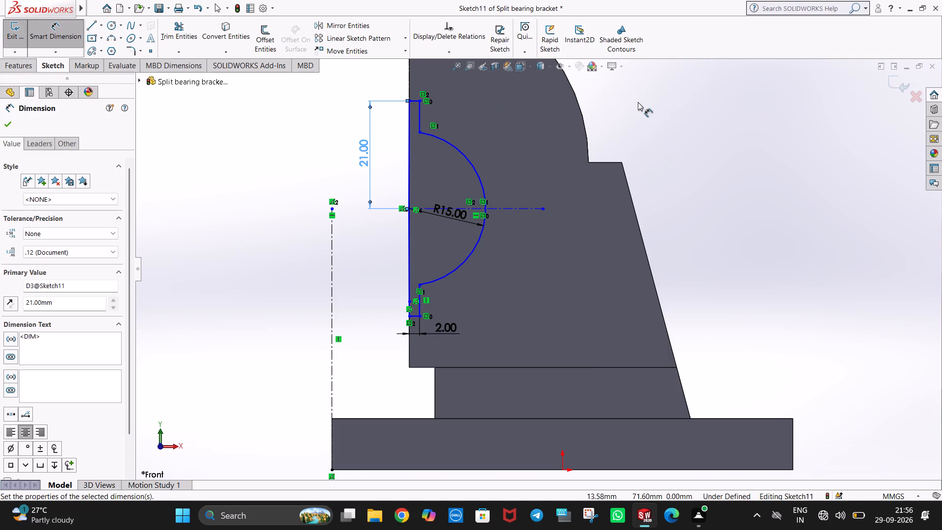
pyautogui.click(638, 102)
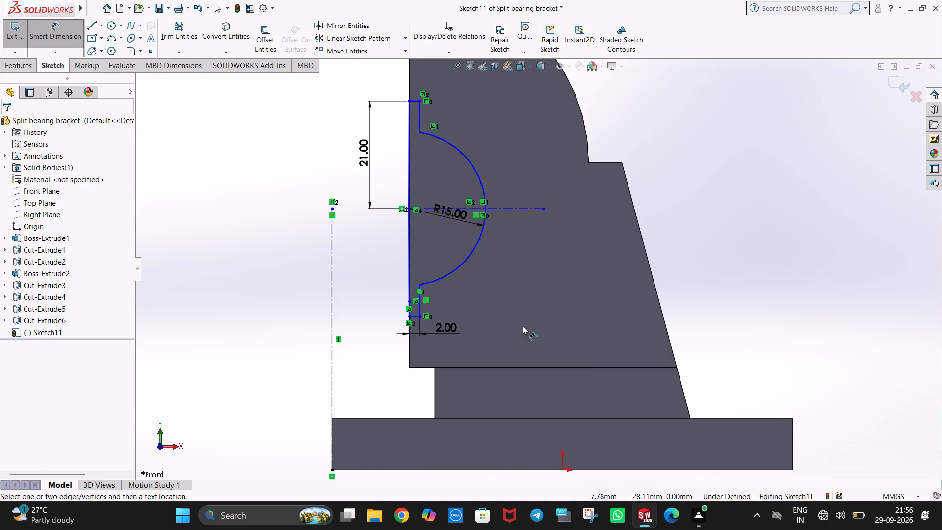
# Dimension the aligned distance between the arc center and the origin.
pyautogui.scroll(2, 523, 326)
pyautogui.click(448, 227)
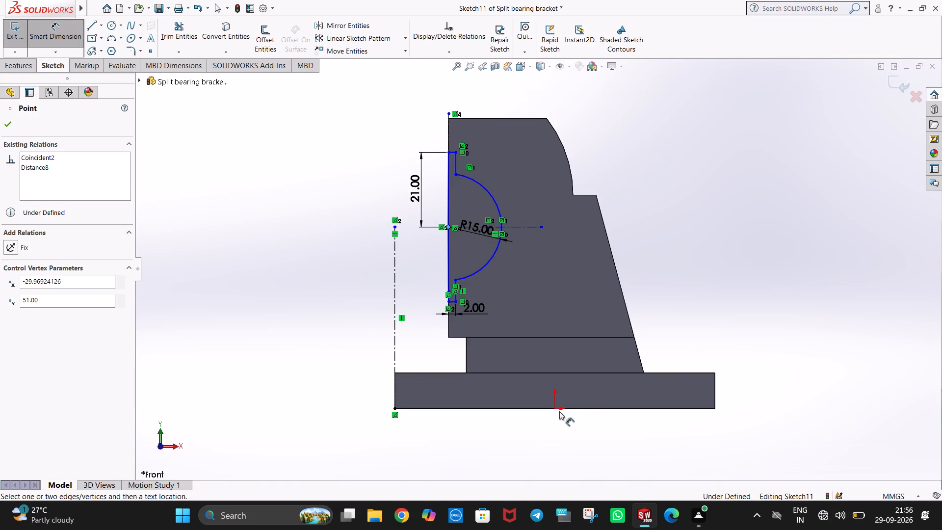
pyautogui.click(555, 409)
pyautogui.click(548, 310)
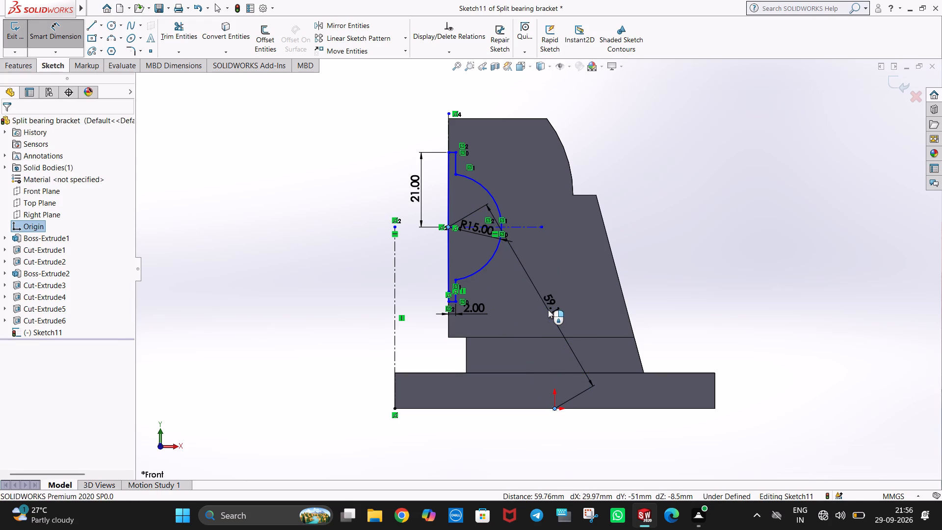
pyautogui.click(505, 290)
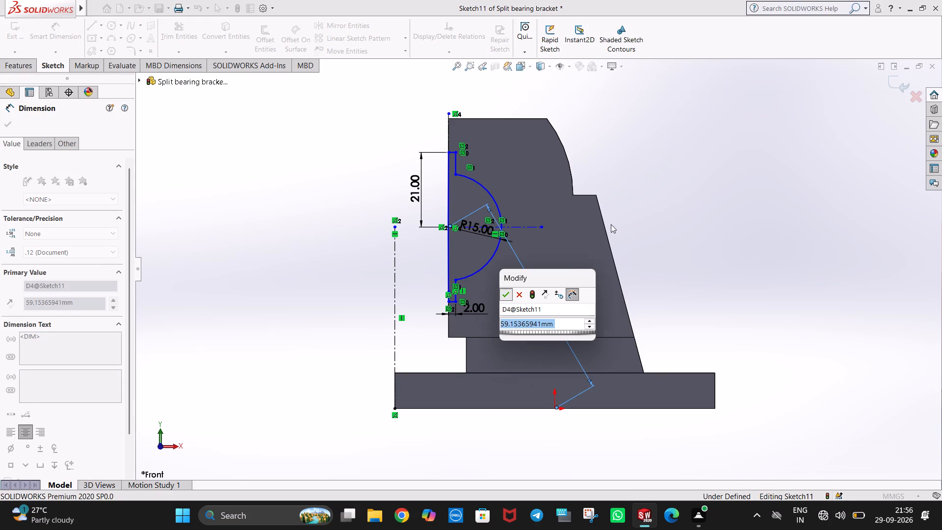
pyautogui.click(645, 213)
# Dimension the length of the vertical centerline rising from the base's bottom corner.
pyautogui.click(397, 269)
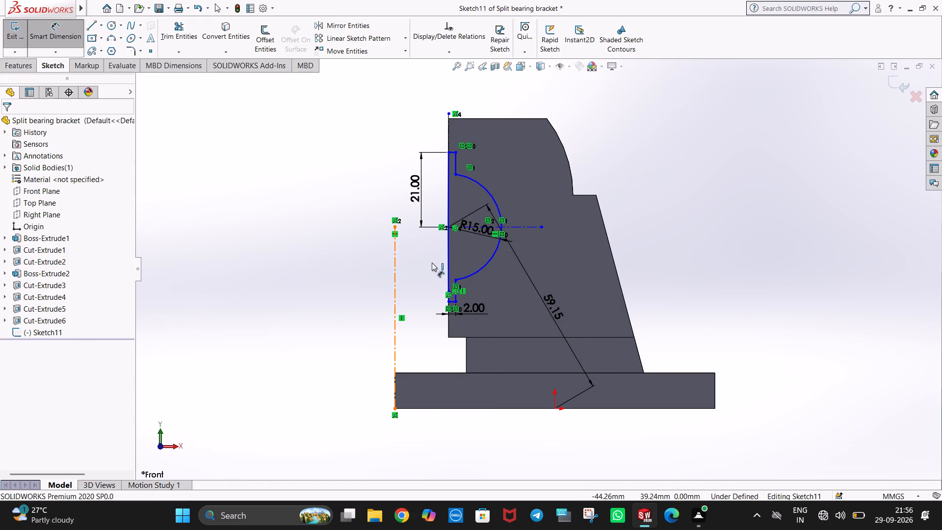
pyautogui.click(423, 263)
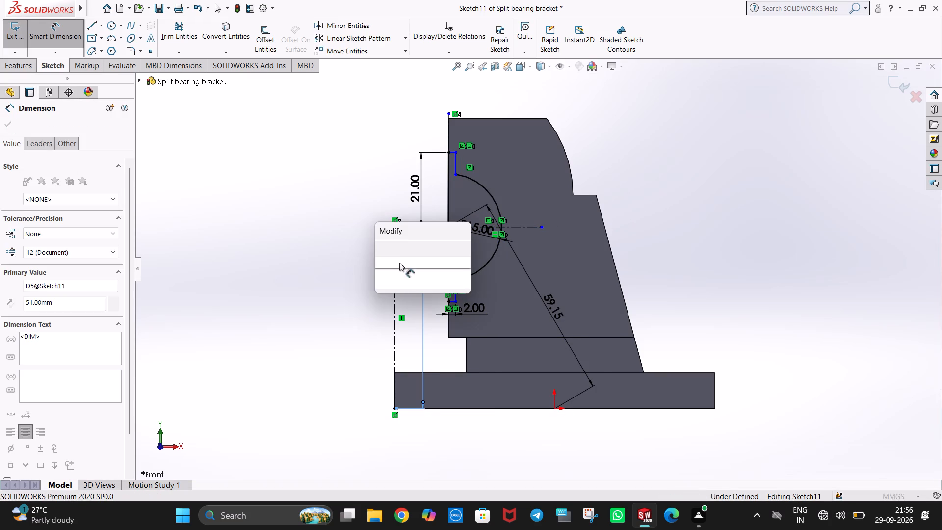
pyautogui.click(381, 248)
# Dimension the length of the upper notch's short vertical line.
pyautogui.scroll(-1, 571, 168)
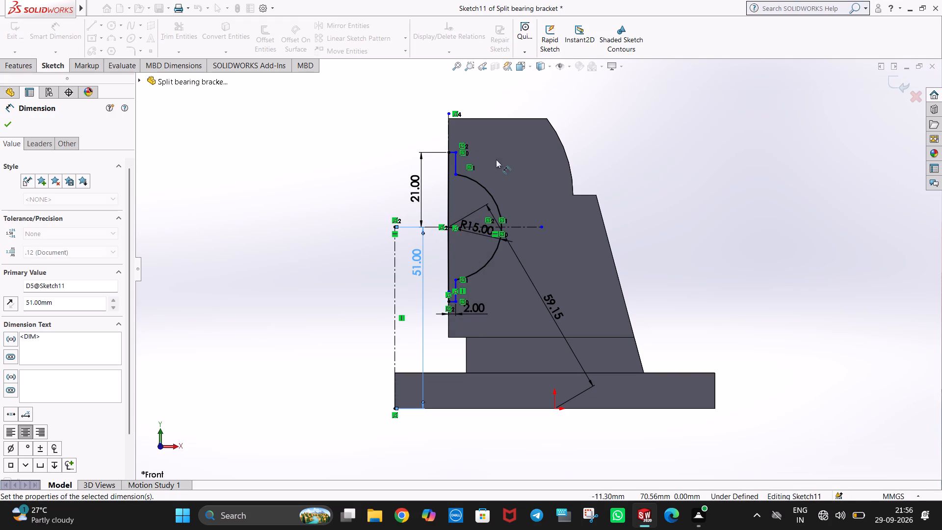
pyautogui.scroll(-3, 441, 167)
pyautogui.click(432, 166)
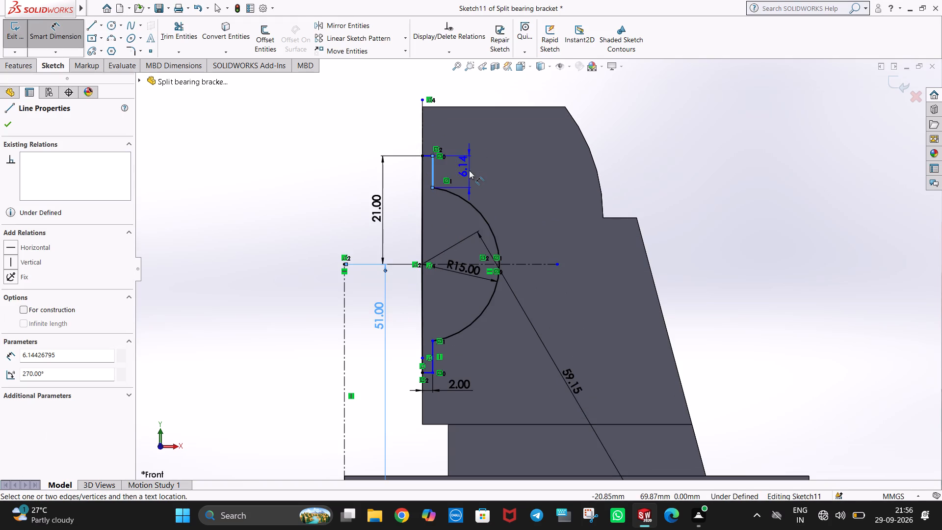
pyautogui.click(469, 170)
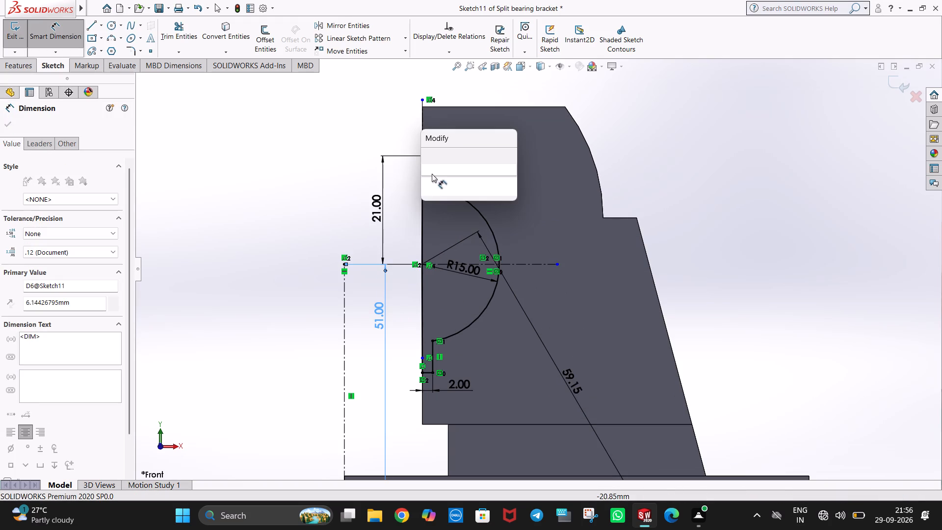
pyautogui.click(427, 155)
pyautogui.click(653, 142)
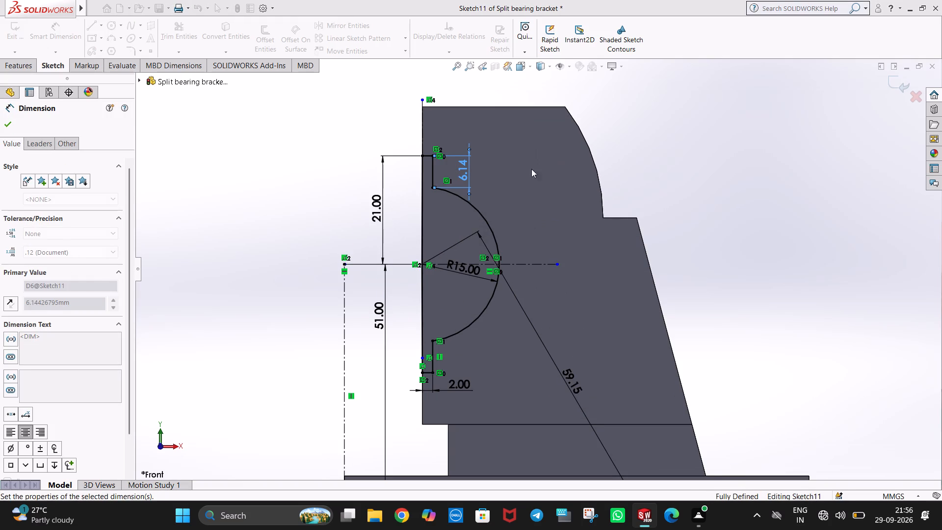
pyautogui.scroll(-1, 576, 257)
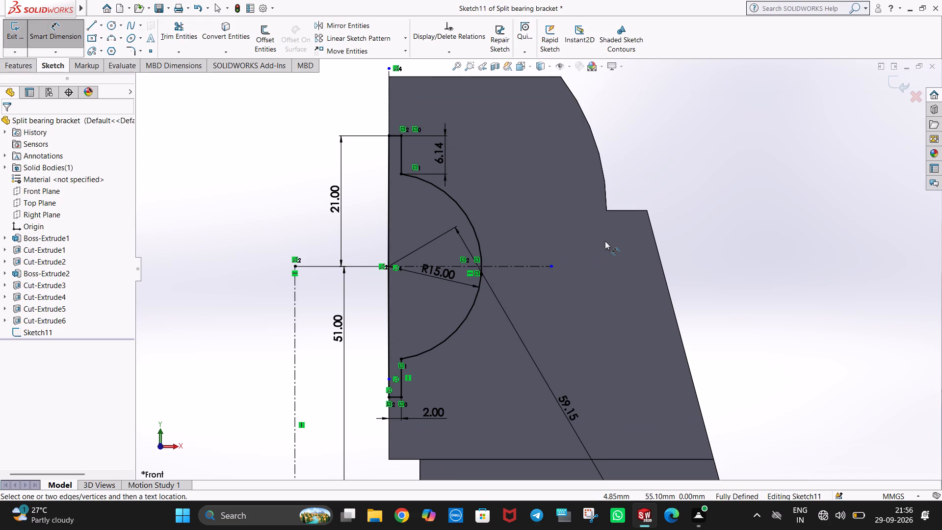
pyautogui.scroll(3, 708, 257)
pyautogui.click(721, 238)
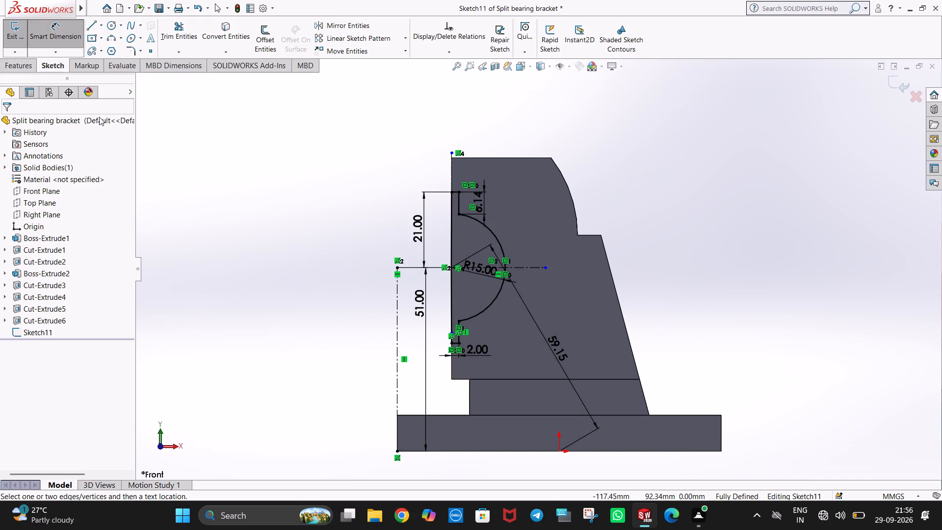
# Cut-extrude the half-bore and notch profile with the Through All end condition.
pyautogui.click(18, 62)
pyautogui.click(158, 37)
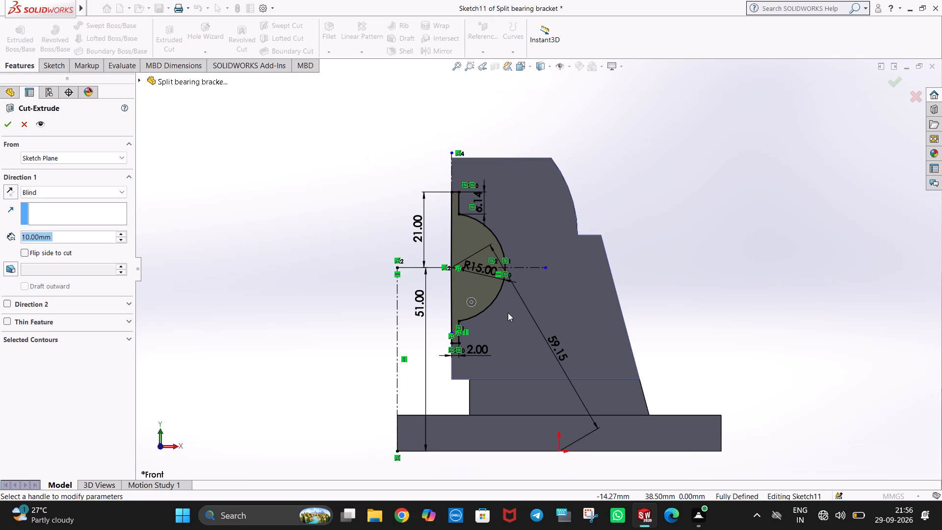
pyautogui.moveTo(521, 318); pyautogui.dragTo(587, 330, button='middle')
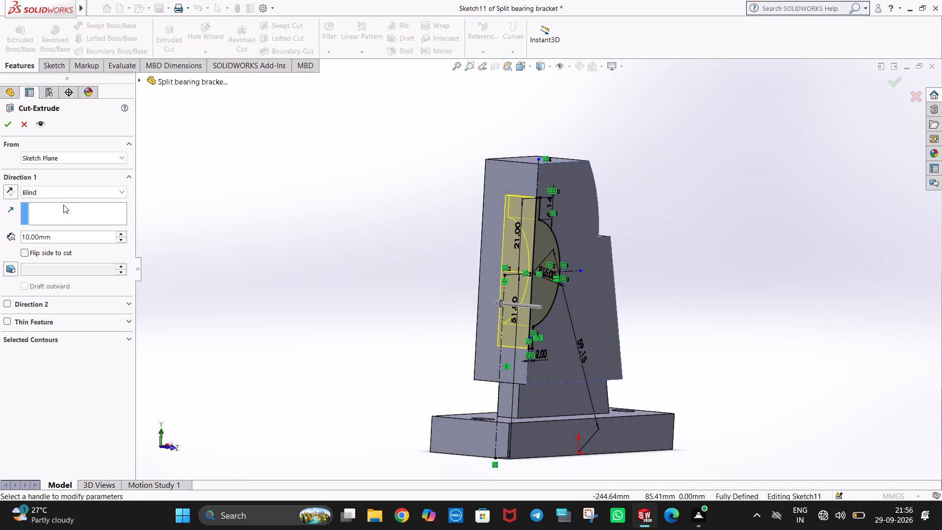
pyautogui.click(68, 189)
pyautogui.click(75, 210)
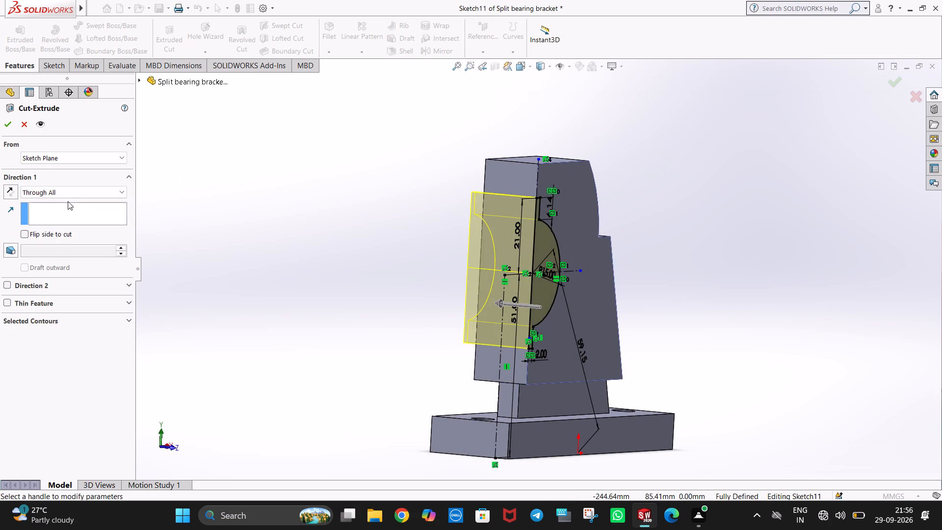
pyautogui.click(7, 121)
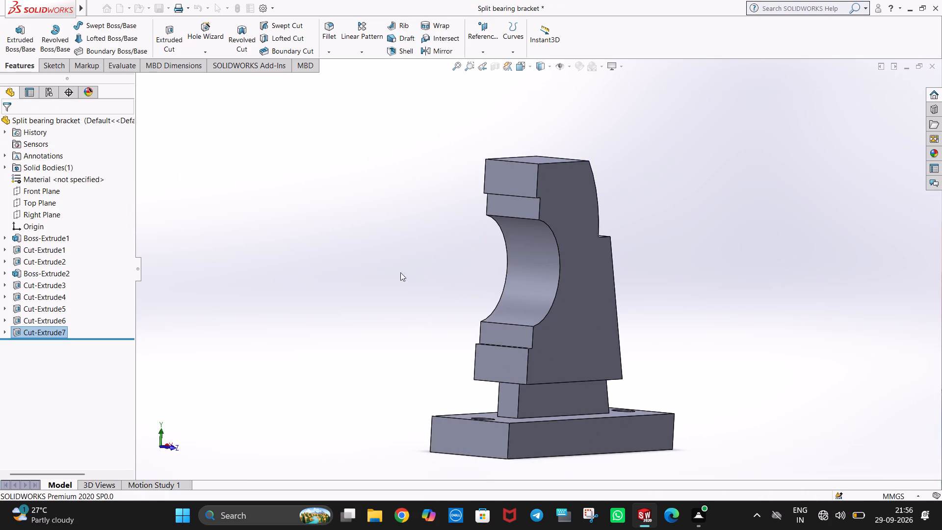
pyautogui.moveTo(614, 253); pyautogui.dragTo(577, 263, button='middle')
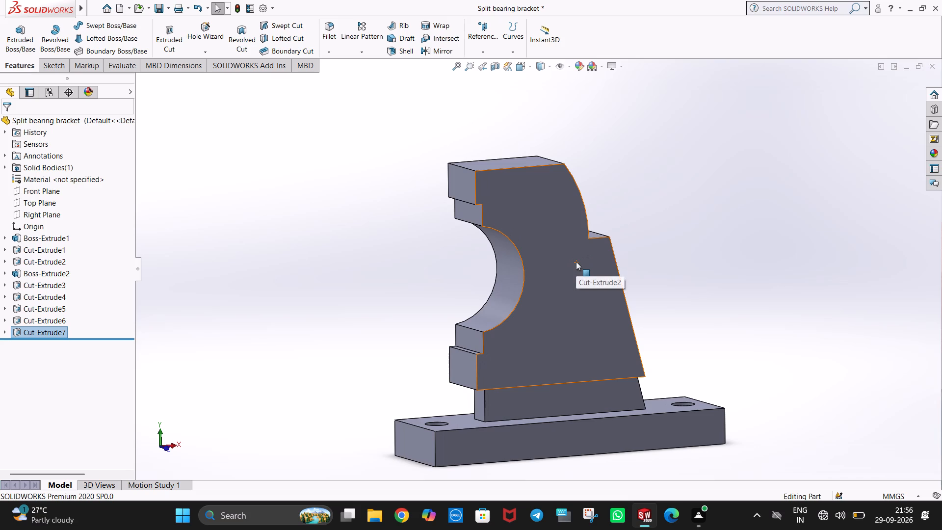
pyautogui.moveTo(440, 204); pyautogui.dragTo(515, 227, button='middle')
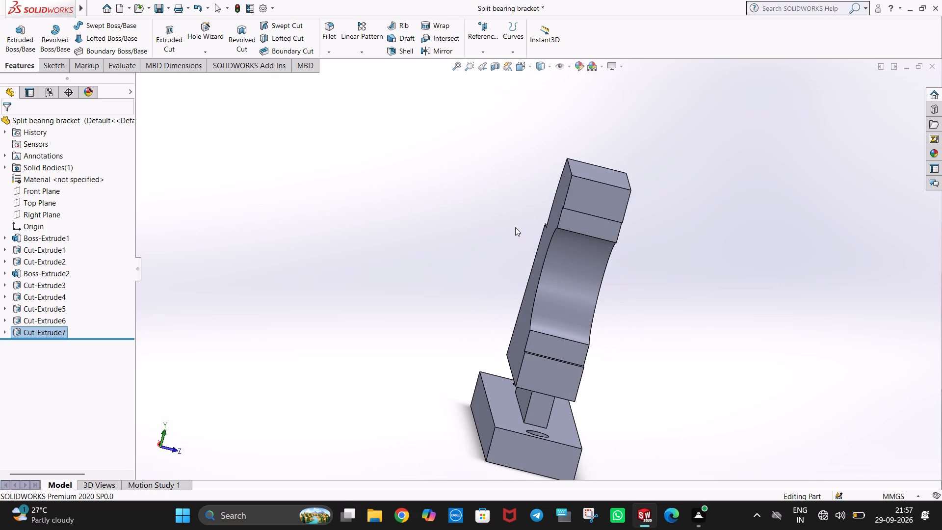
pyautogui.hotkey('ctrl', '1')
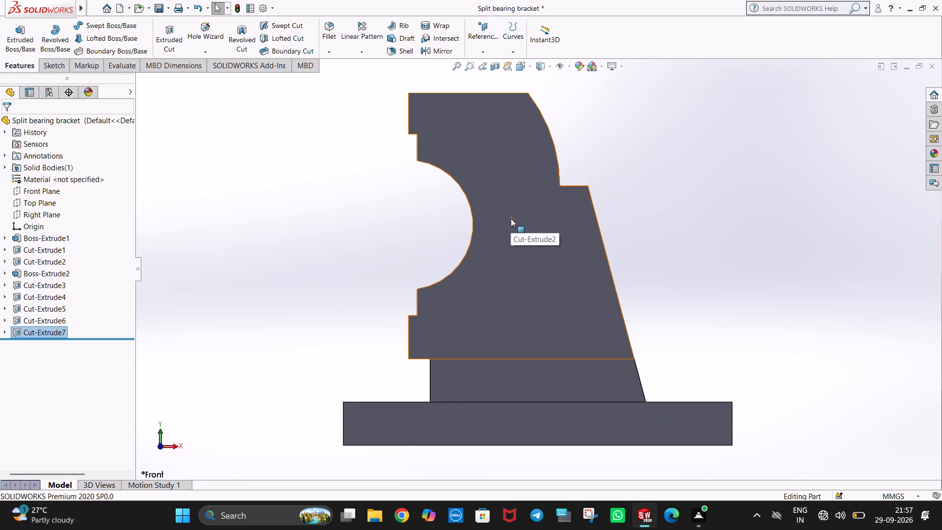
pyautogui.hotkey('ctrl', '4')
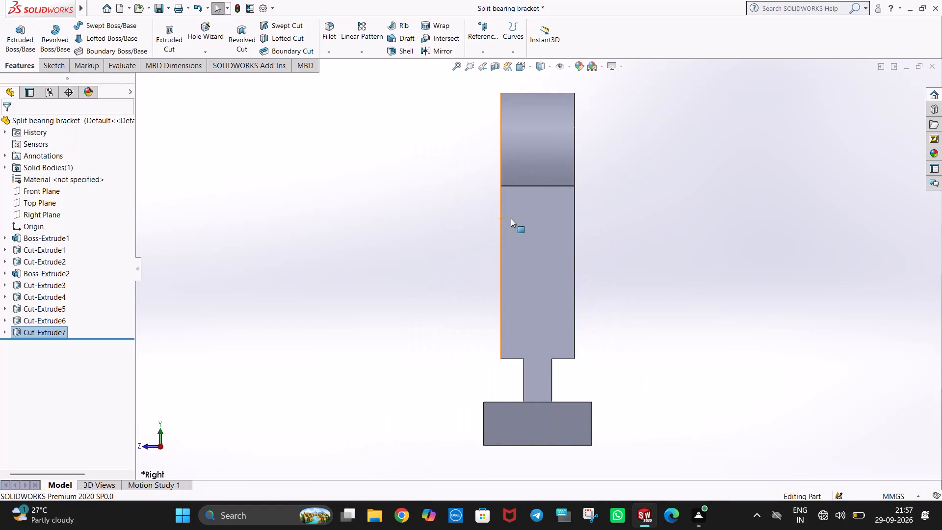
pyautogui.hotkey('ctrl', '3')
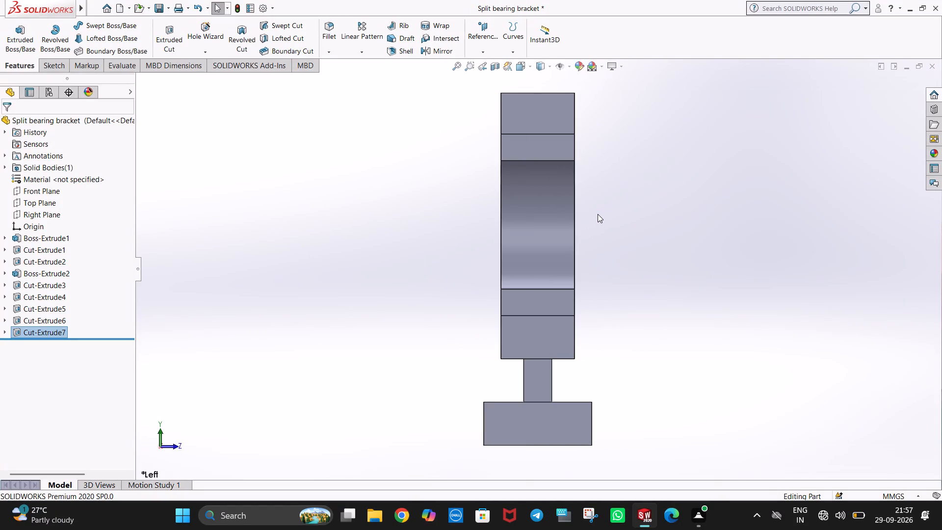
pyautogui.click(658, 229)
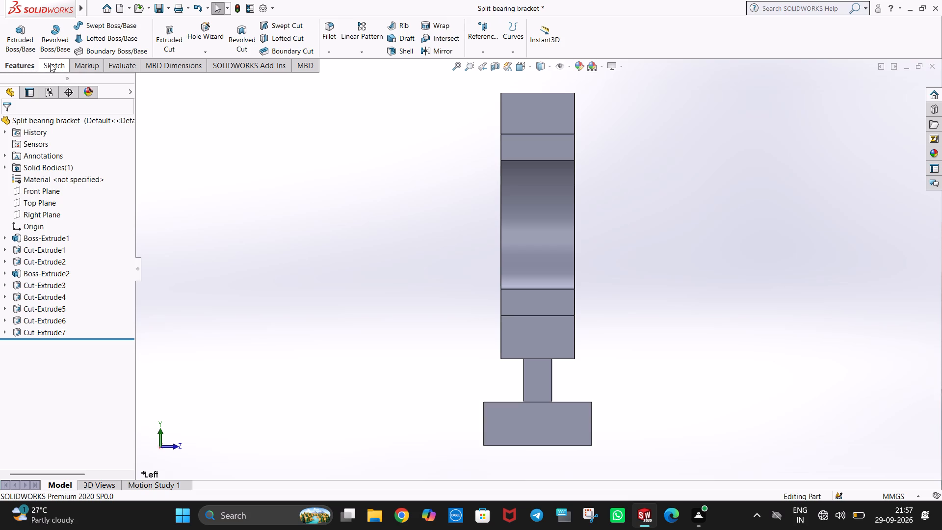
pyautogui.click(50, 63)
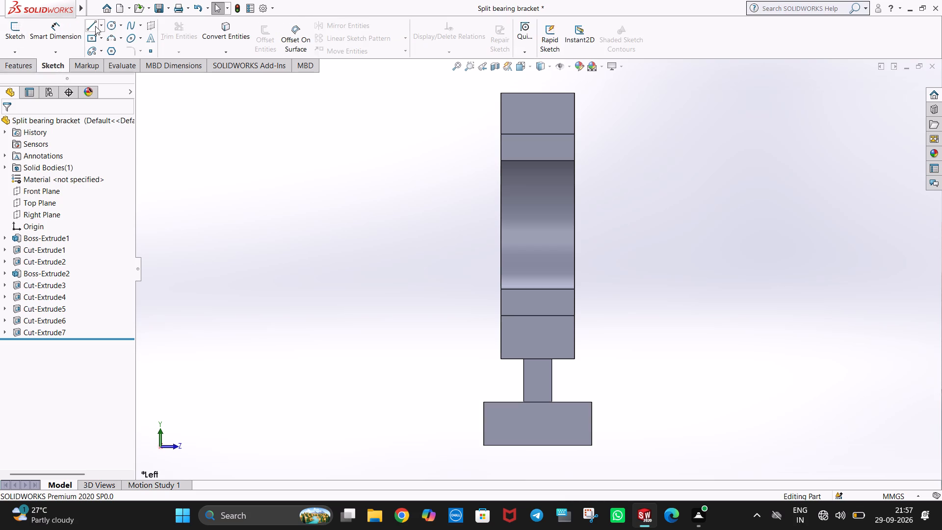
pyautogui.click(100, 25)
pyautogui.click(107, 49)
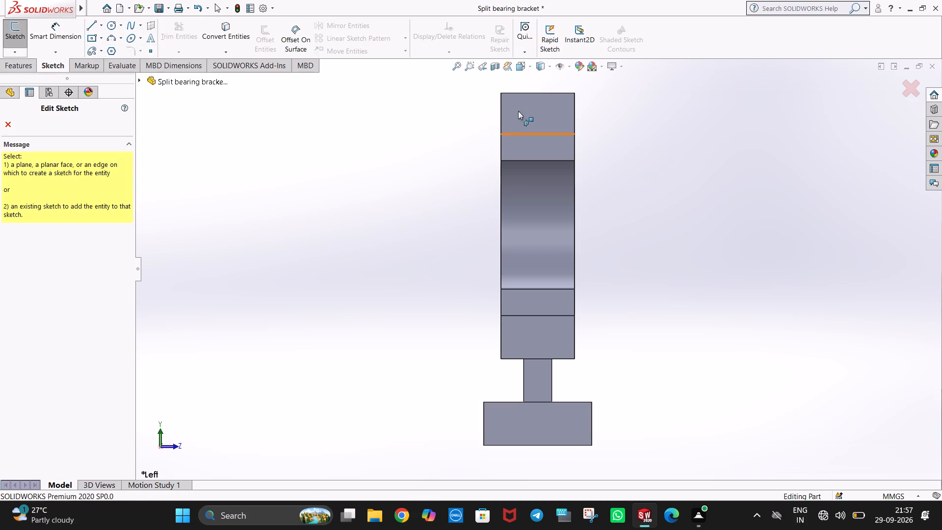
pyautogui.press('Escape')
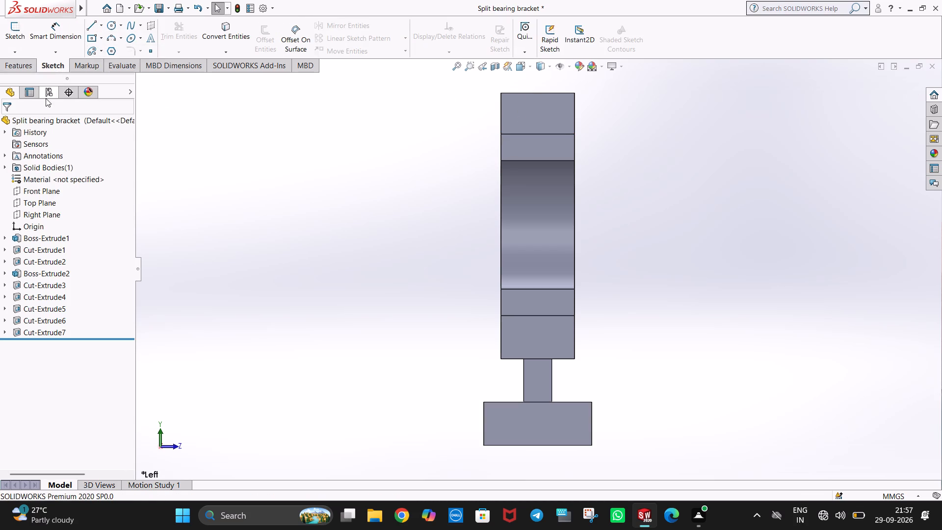
# Start a sketch on the upright's flat face above the bore and draw a 61.5 mm vertical centerline from its top edge to the upright's bottom edge.
pyautogui.rightClick(541, 131)
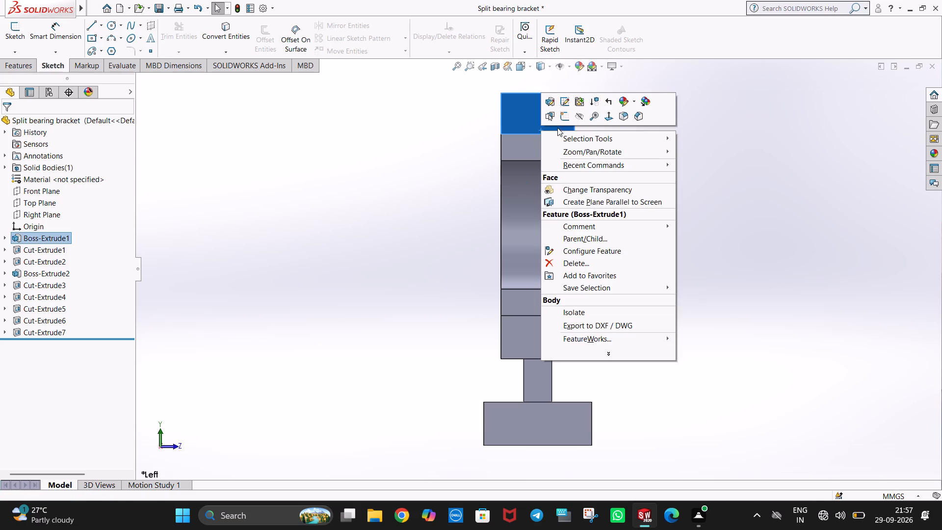
pyautogui.click(559, 116)
pyautogui.click(100, 24)
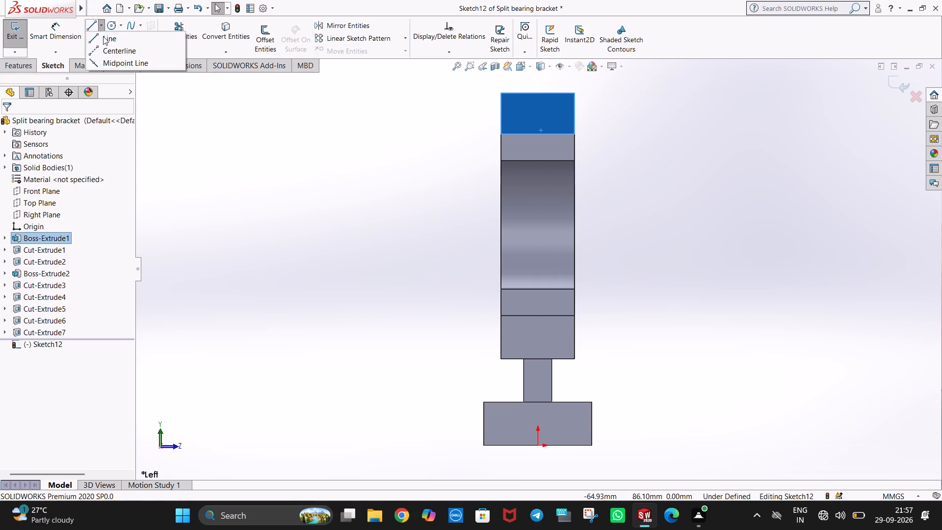
pyautogui.click(108, 51)
pyautogui.click(538, 93)
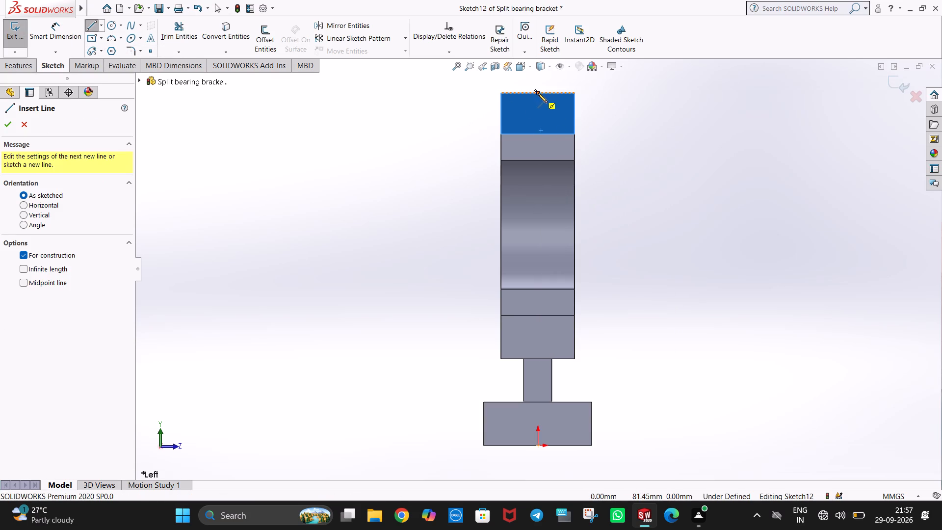
pyautogui.click(539, 358)
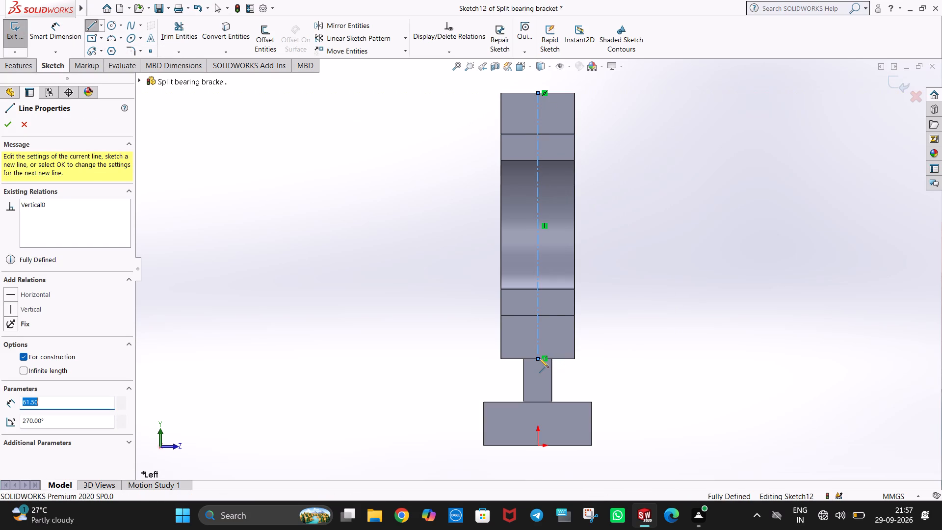
pyautogui.press('Escape')
pyautogui.press('Escape')
pyautogui.click(612, 258)
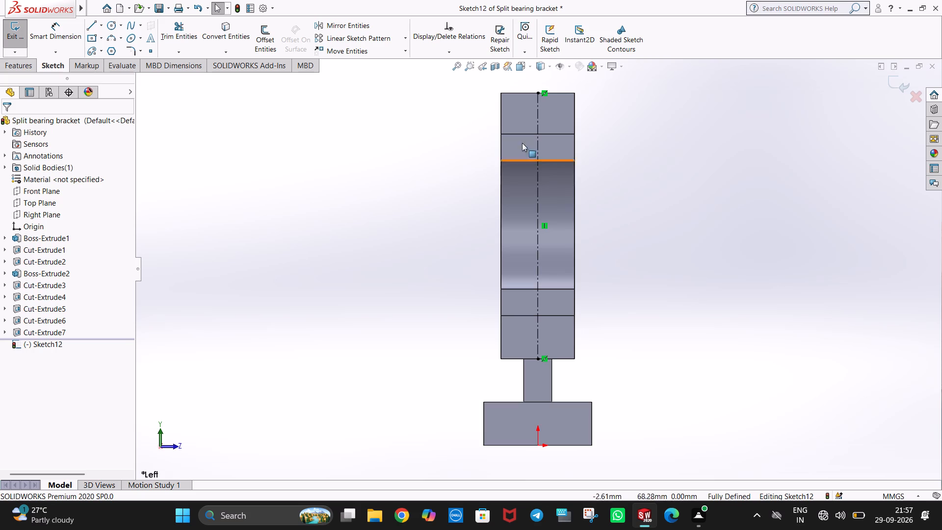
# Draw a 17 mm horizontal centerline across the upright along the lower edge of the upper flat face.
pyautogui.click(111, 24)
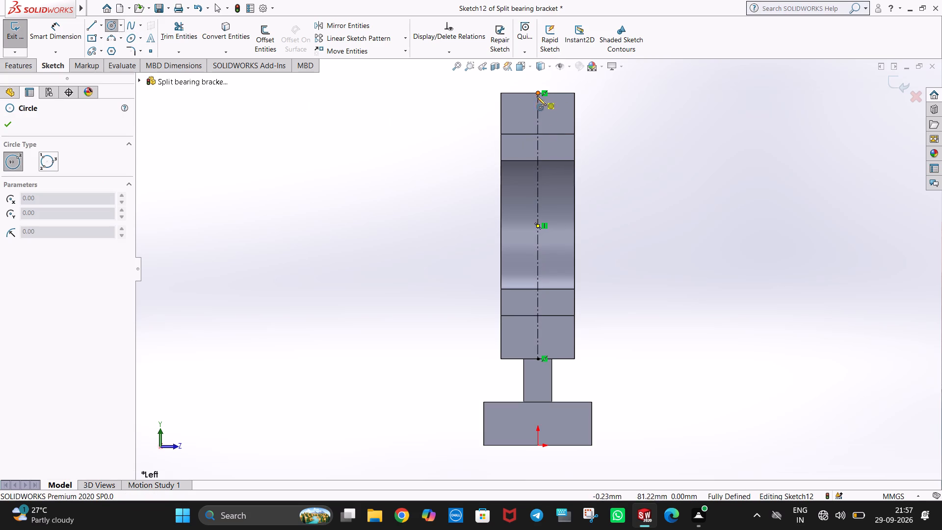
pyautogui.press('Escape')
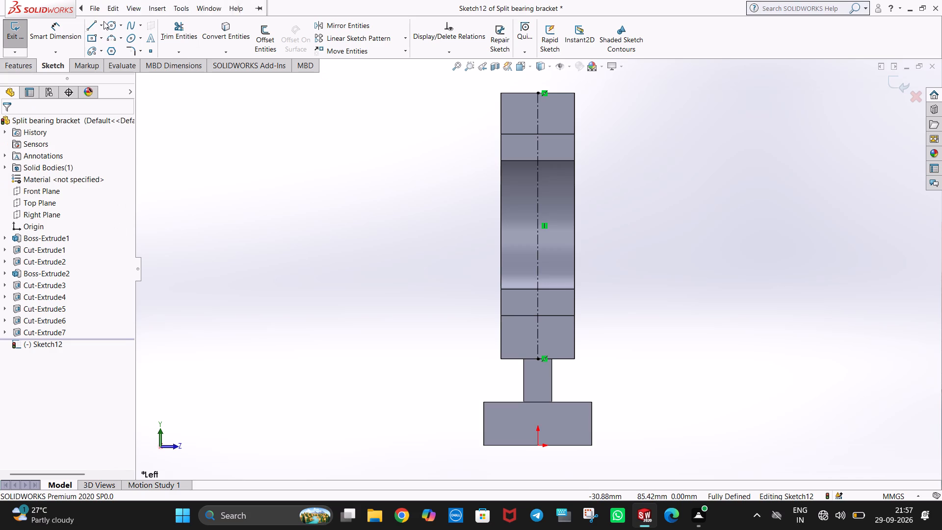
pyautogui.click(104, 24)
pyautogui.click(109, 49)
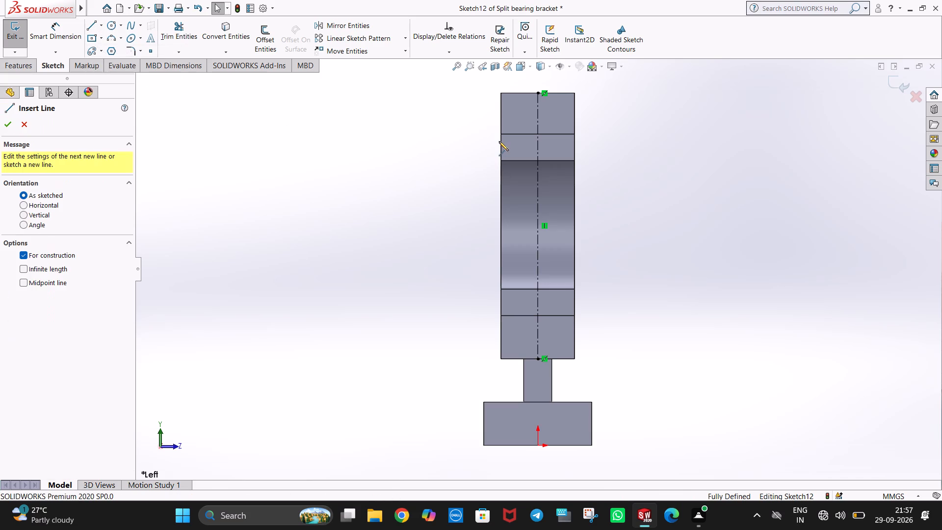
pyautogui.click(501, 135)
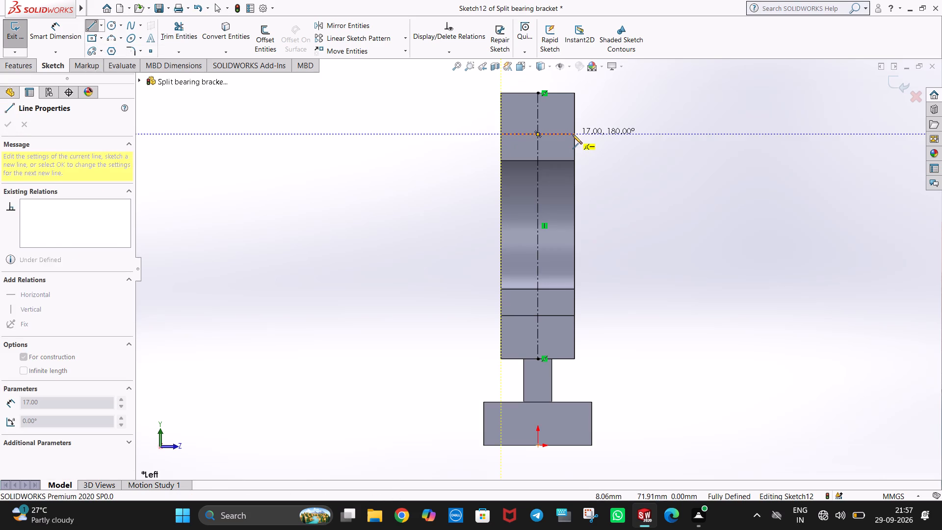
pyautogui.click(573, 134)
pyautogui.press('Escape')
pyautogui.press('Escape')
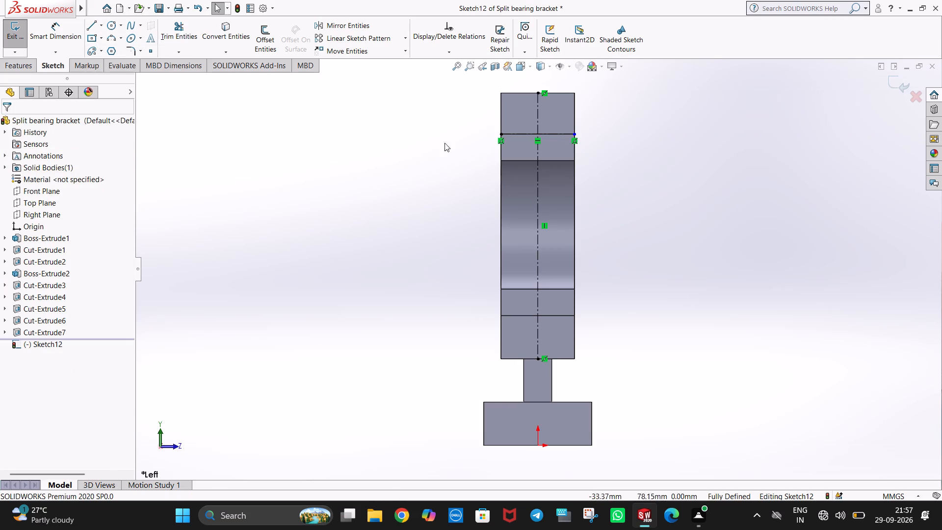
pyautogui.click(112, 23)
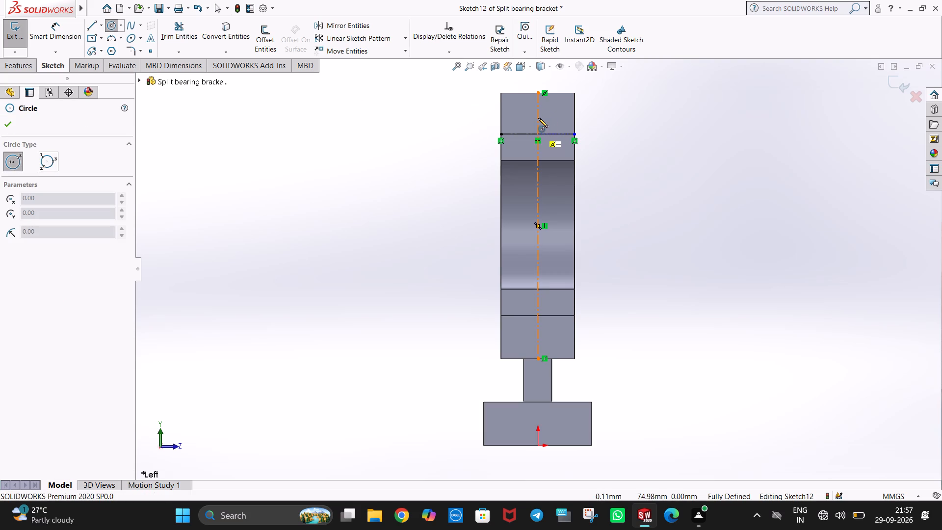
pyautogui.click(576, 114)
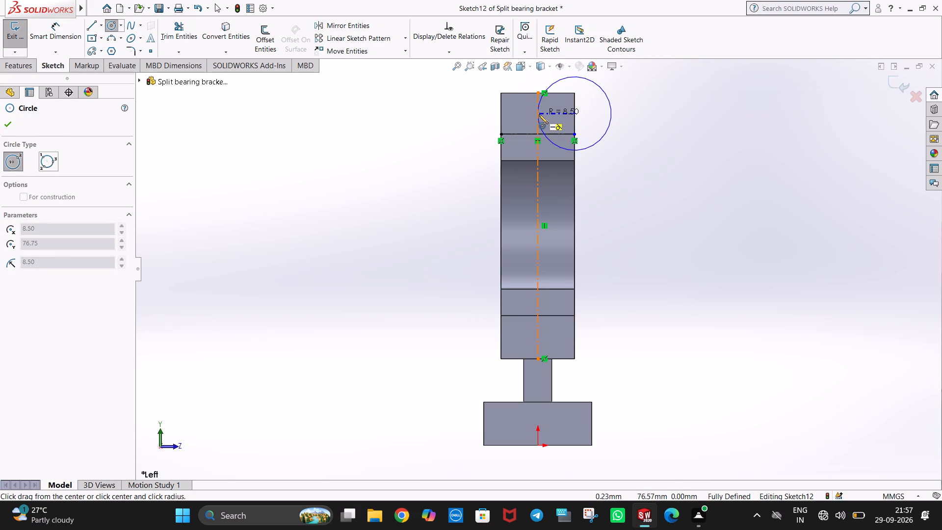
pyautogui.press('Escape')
# Draw a horizontal centerline across the upper flat face at its mid-height, from one side edge to the other.
pyautogui.click(102, 28)
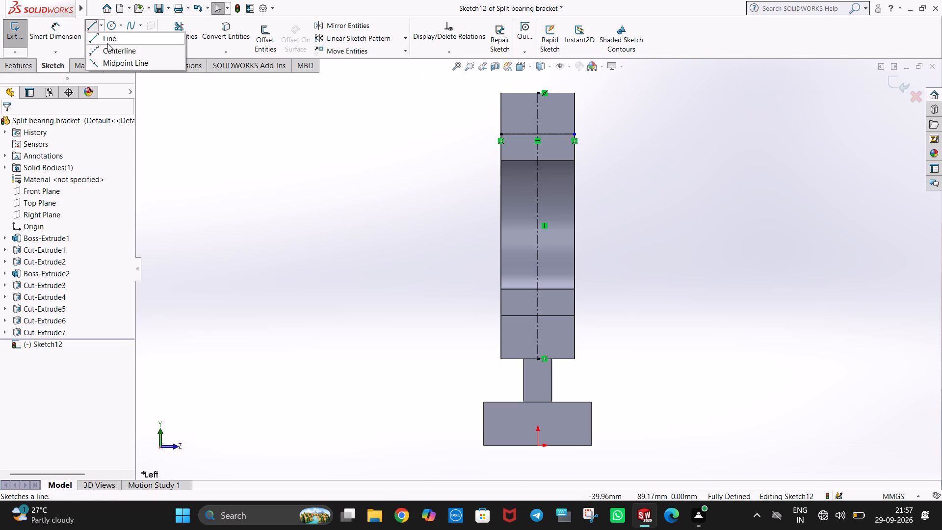
pyautogui.click(109, 50)
pyautogui.click(574, 114)
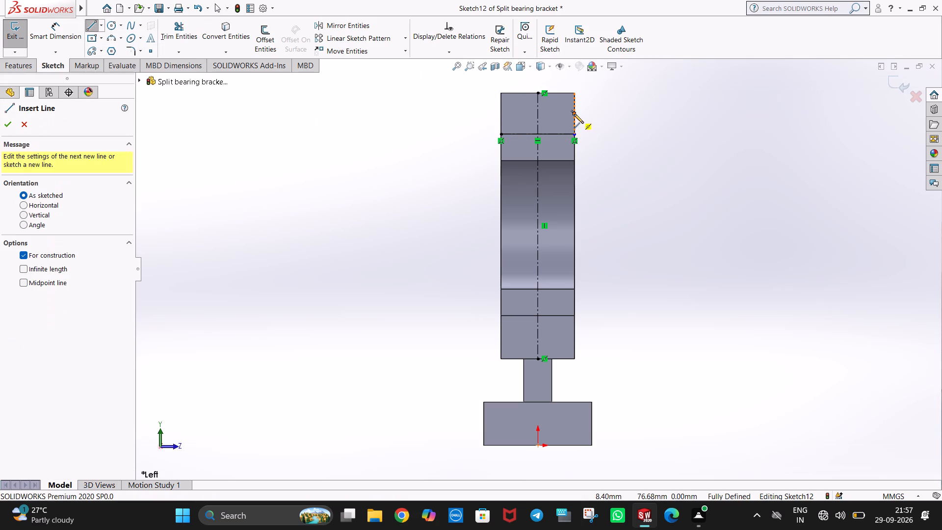
pyautogui.click(499, 114)
pyautogui.press('Escape')
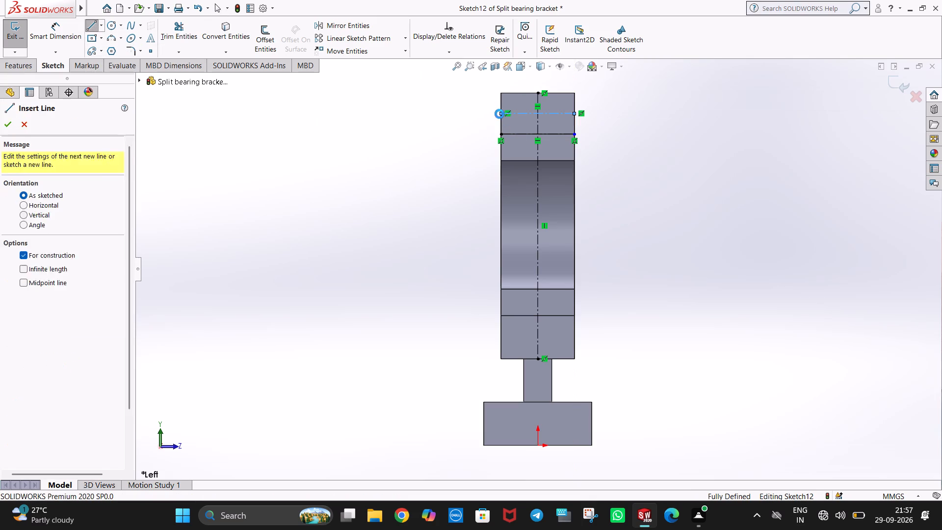
pyautogui.press('Escape')
# Draw a horizontal centerline across the half-bore at its mid-height, from one side edge to the other.
pyautogui.click(100, 23)
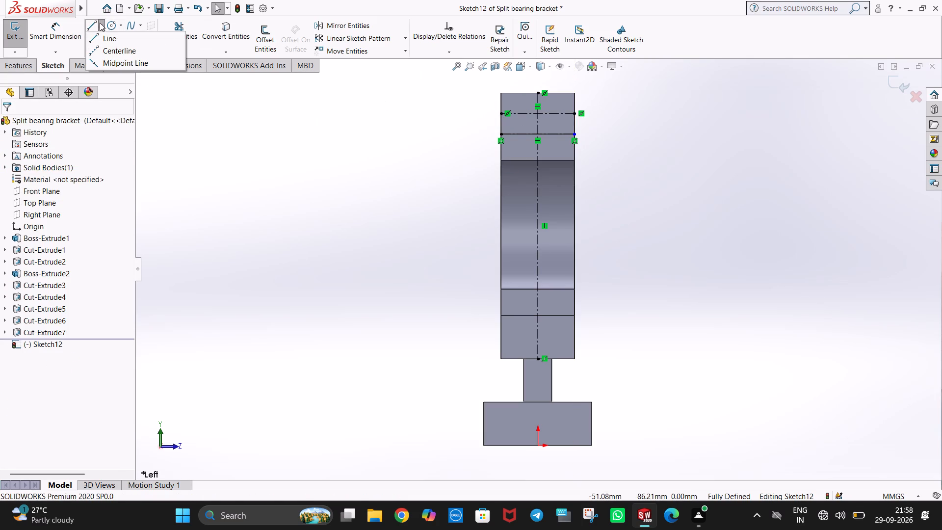
pyautogui.click(116, 48)
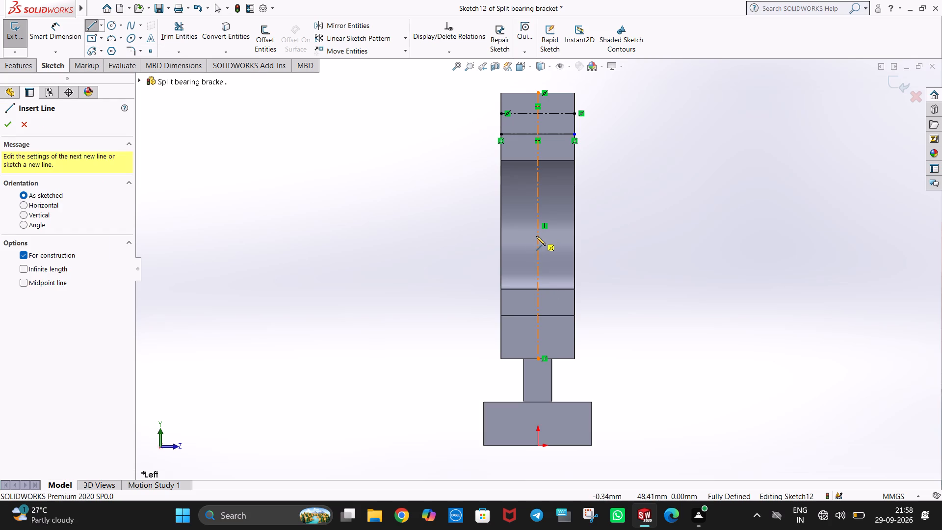
pyautogui.click(500, 225)
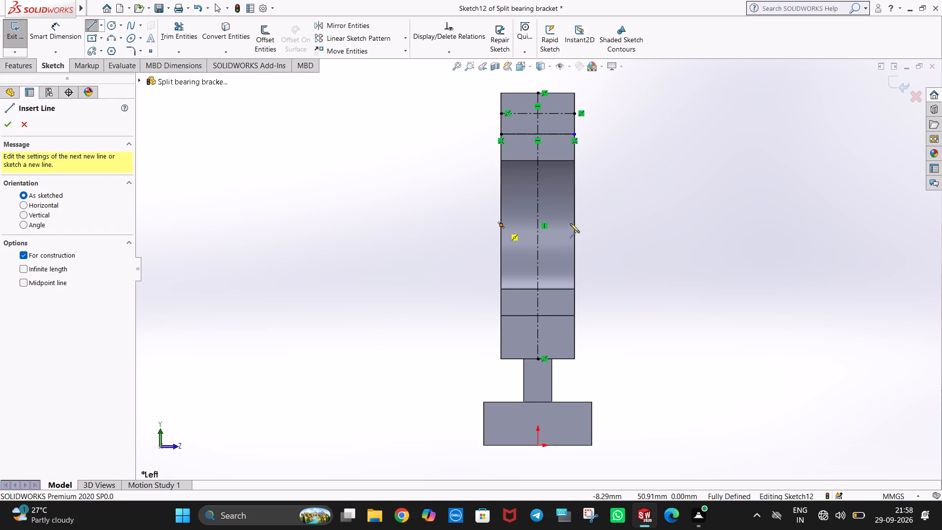
pyautogui.click(574, 225)
pyautogui.press('Escape')
pyautogui.press('Escape')
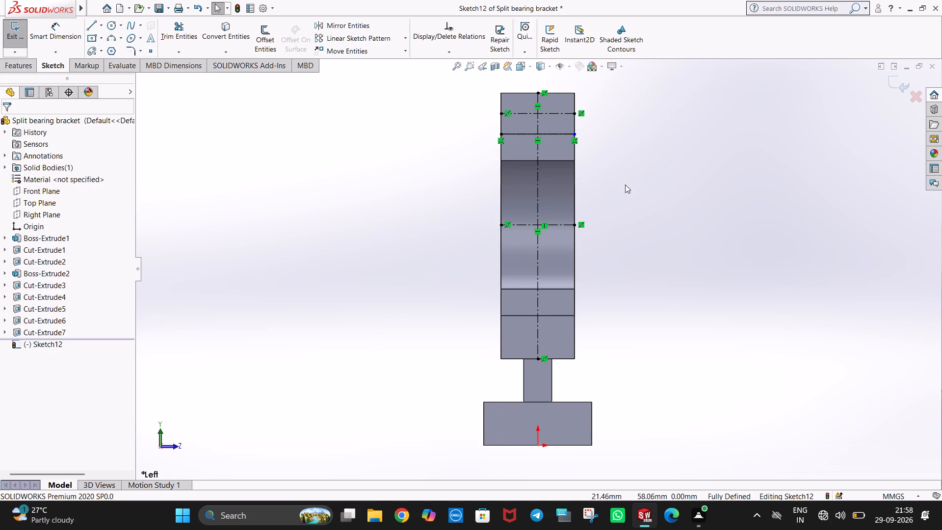
# Sketch a circle of radius 1.32 mm centred where the upper face's horizontal centerline crosses the vertical centerline.
pyautogui.click(114, 25)
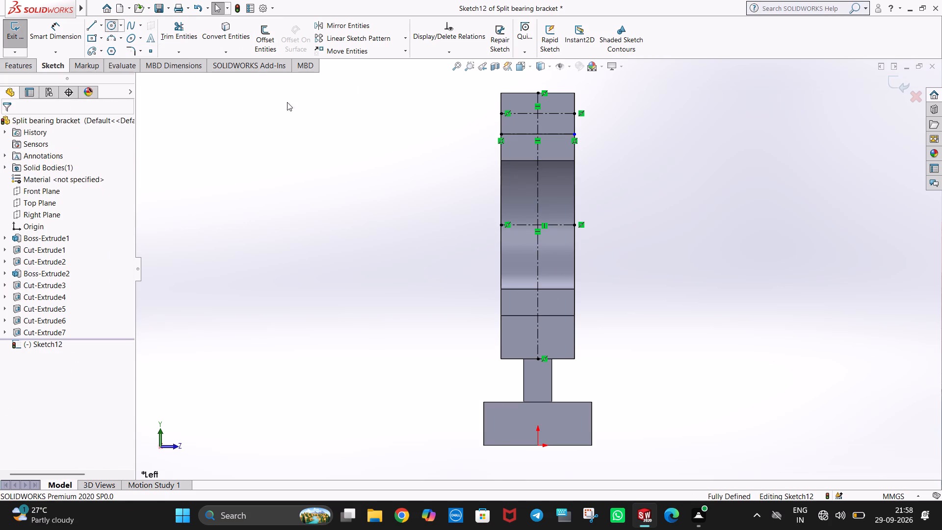
pyautogui.click(538, 112)
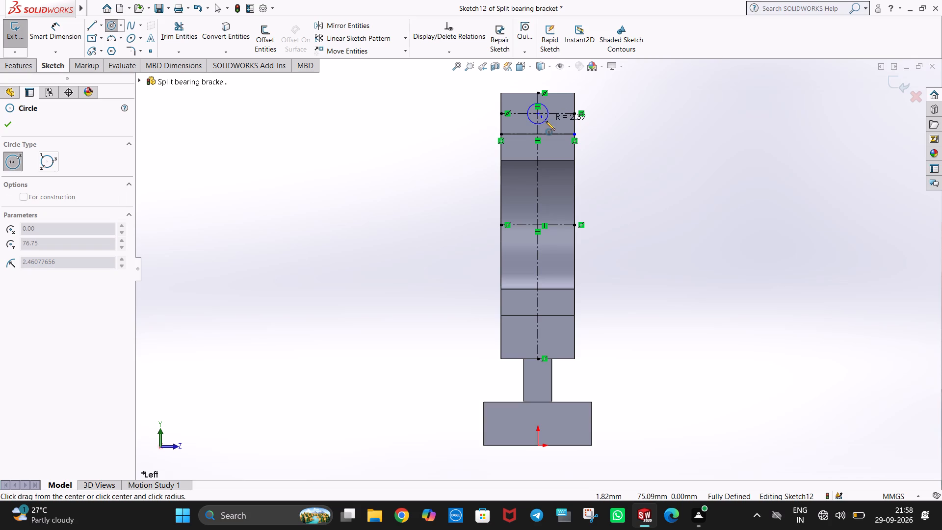
pyautogui.click(546, 121)
pyautogui.write('1.32')
pyautogui.press('Return')
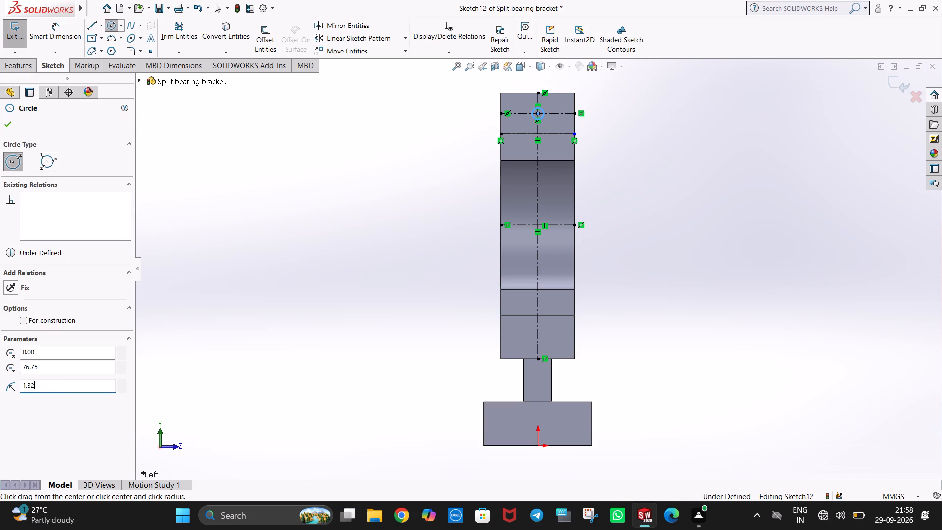
pyautogui.press('Escape')
pyautogui.press('Escape')
pyautogui.click(641, 128)
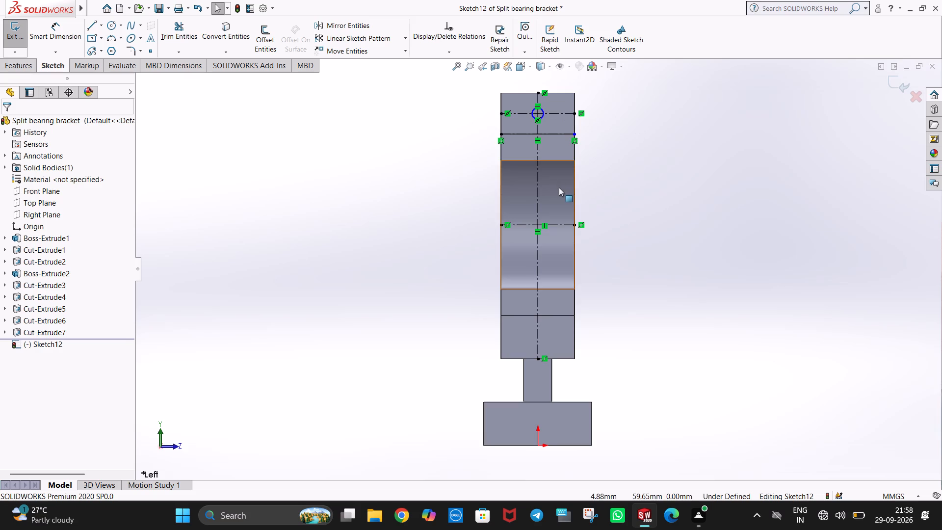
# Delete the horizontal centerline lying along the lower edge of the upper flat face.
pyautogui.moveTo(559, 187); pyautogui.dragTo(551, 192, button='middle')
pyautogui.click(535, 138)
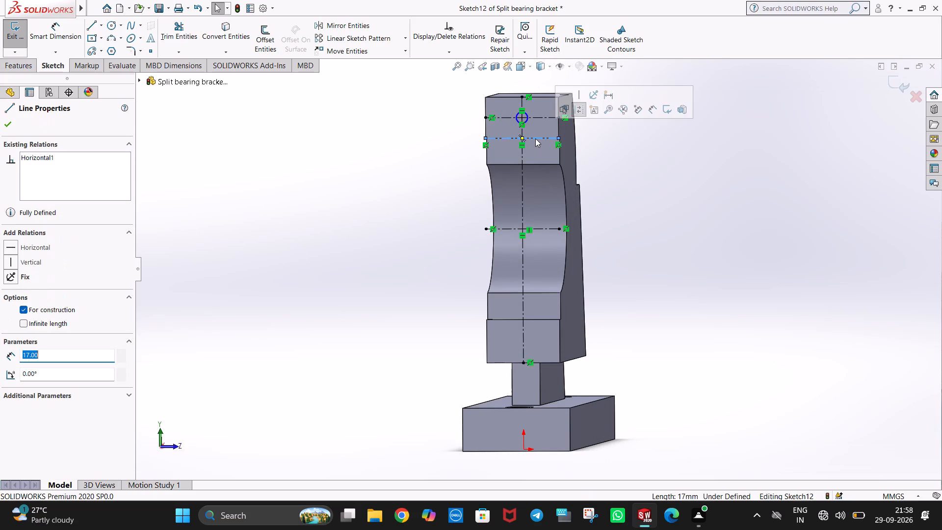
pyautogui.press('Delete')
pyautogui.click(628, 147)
# Dimension the diameter of the small circle on the upper flat face.
pyautogui.moveTo(557, 151); pyautogui.dragTo(557, 152, button='middle')
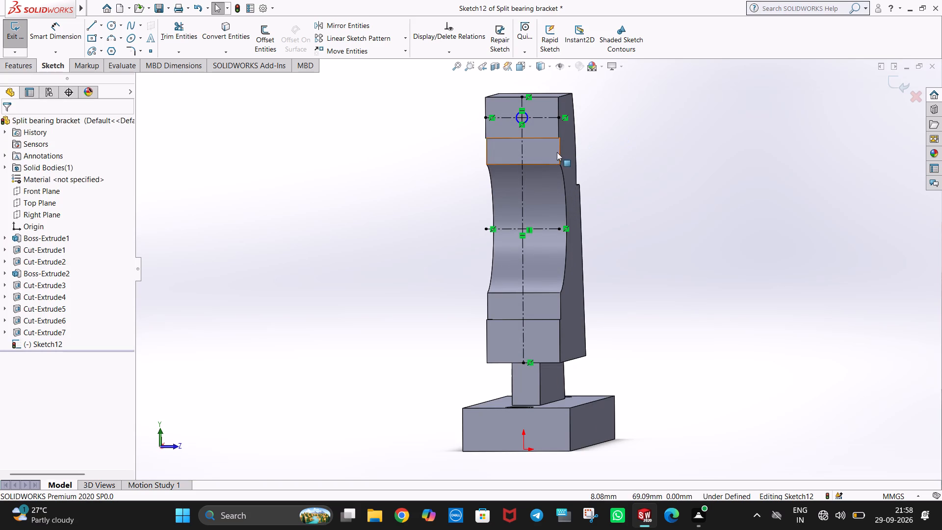
pyautogui.moveTo(557, 152); pyautogui.dragTo(572, 180, button='middle')
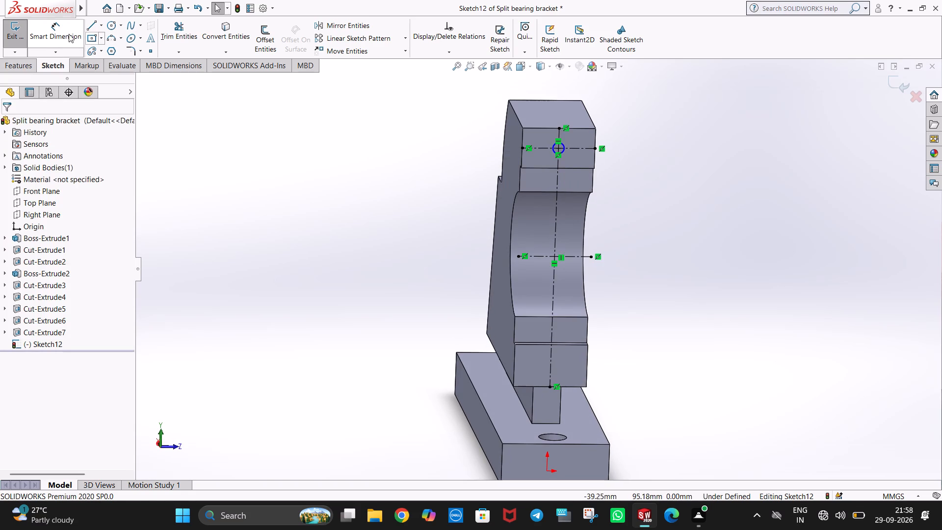
pyautogui.click(69, 34)
pyautogui.click(563, 151)
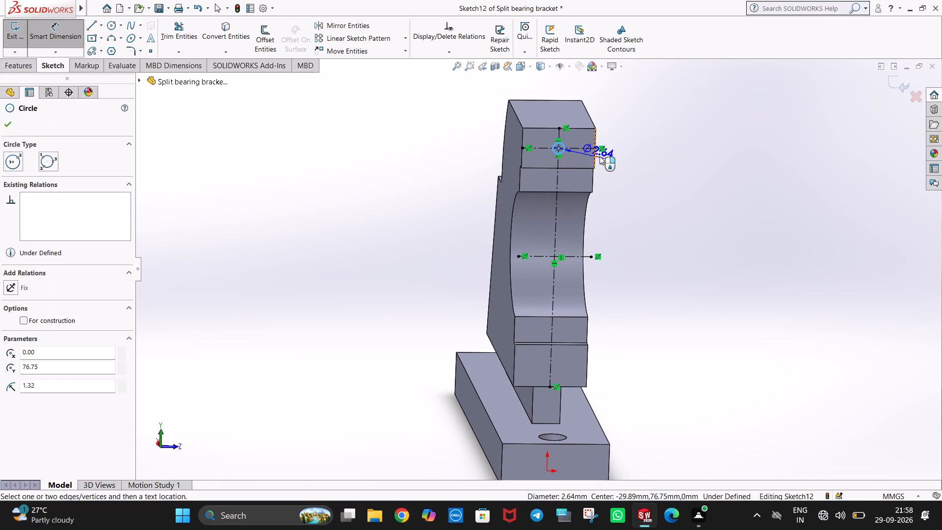
pyautogui.click(626, 145)
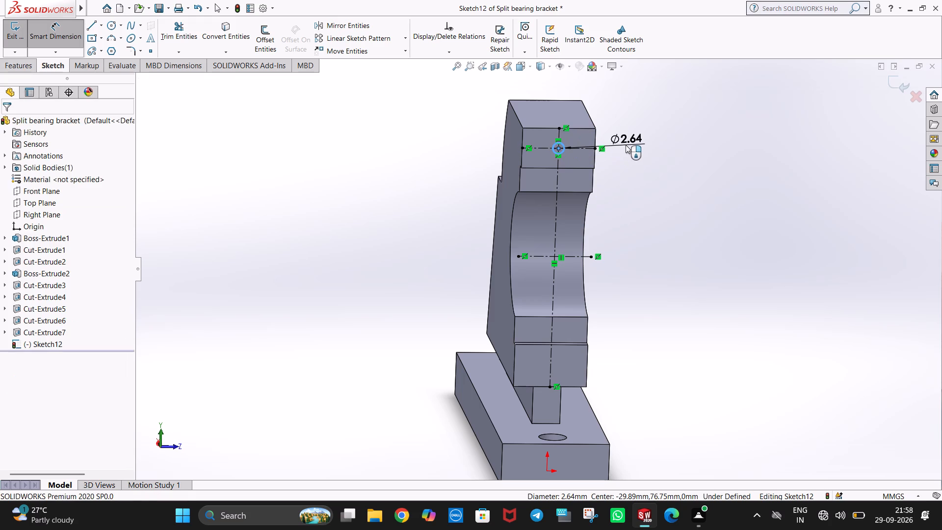
# Place the small circle's diameter dimension beside the upper split face, keeping 2.64 mm.
pyautogui.click(584, 129)
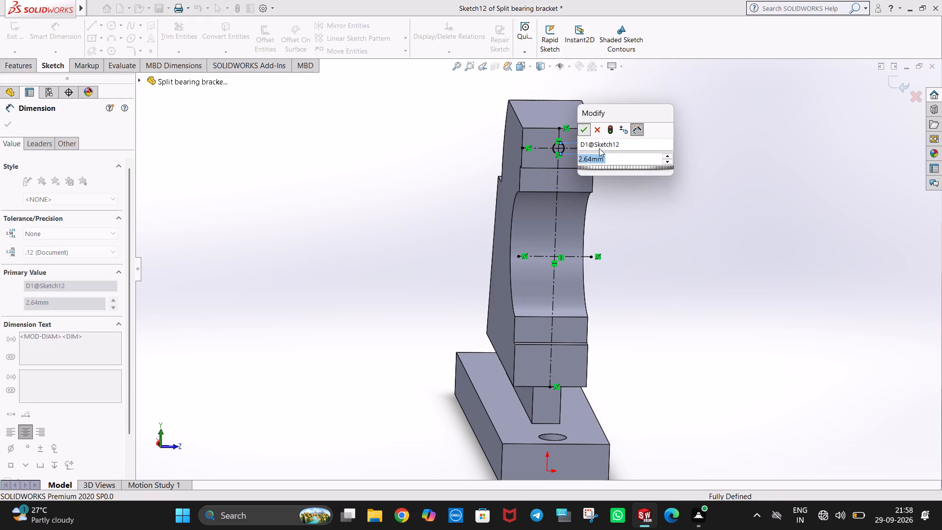
pyautogui.scroll(-1, 674, 234)
pyautogui.press('Escape')
pyautogui.press('Escape')
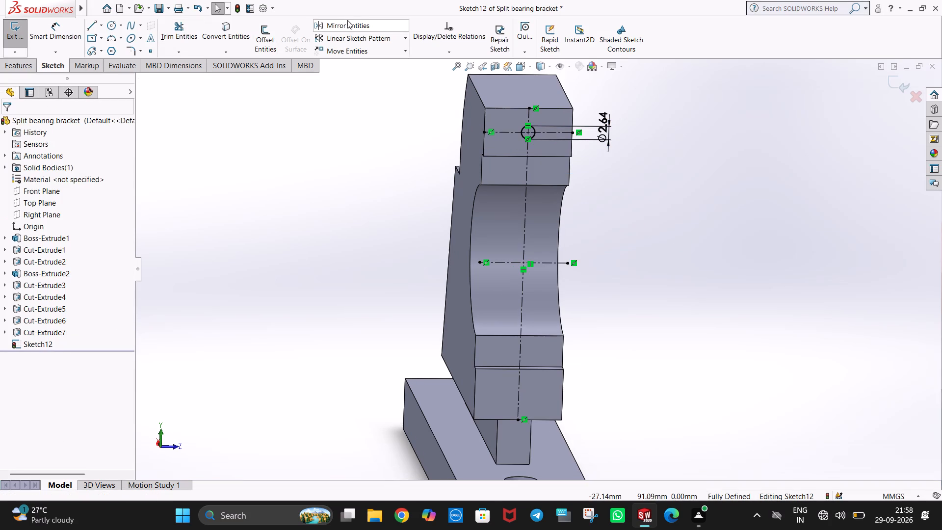
# Mirror the small circle about the half-bore's horizontal centerline onto the lower split face.
pyautogui.click(356, 25)
pyautogui.click(534, 134)
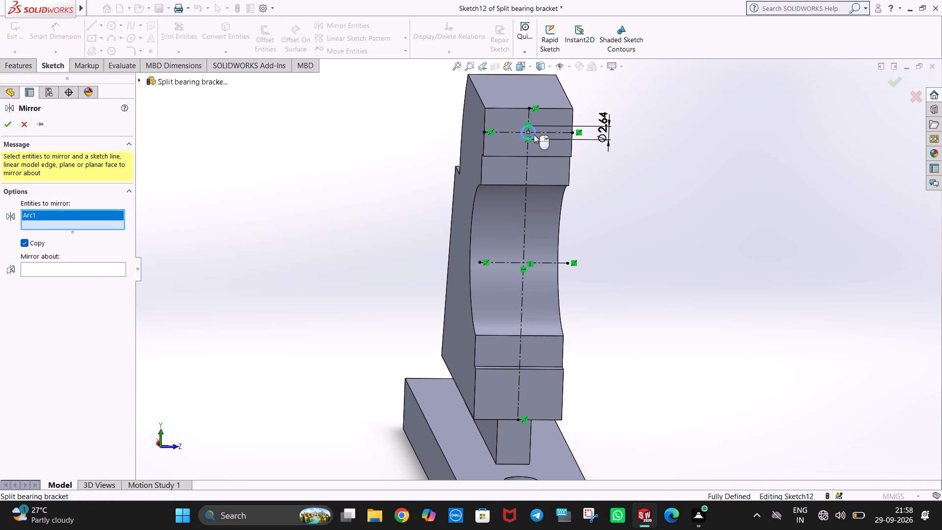
pyautogui.click(90, 275)
pyautogui.click(116, 268)
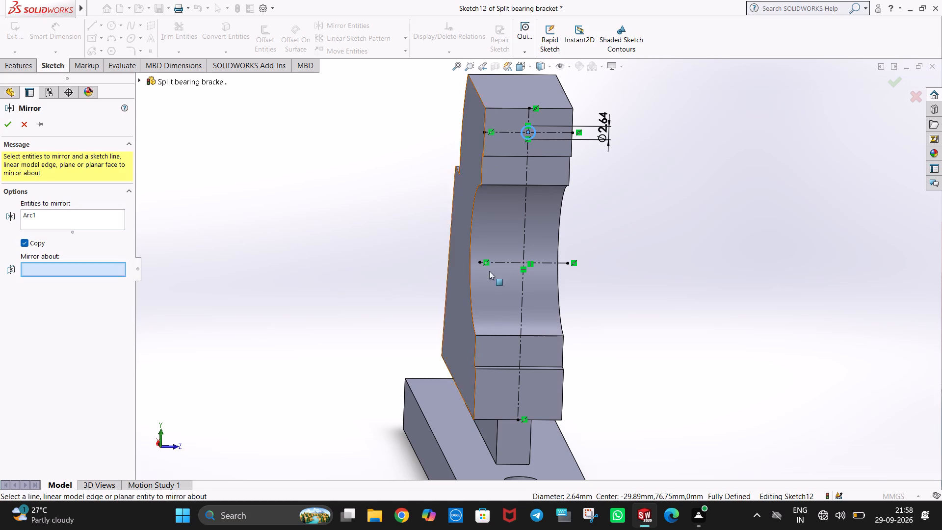
pyautogui.click(514, 262)
pyautogui.rightClick(514, 262)
# Cut-extrude the two small circles to a blind depth of 18 mm into the upright.
pyautogui.moveTo(640, 357); pyautogui.dragTo(627, 333, button='middle')
pyautogui.click(13, 63)
pyautogui.click(166, 34)
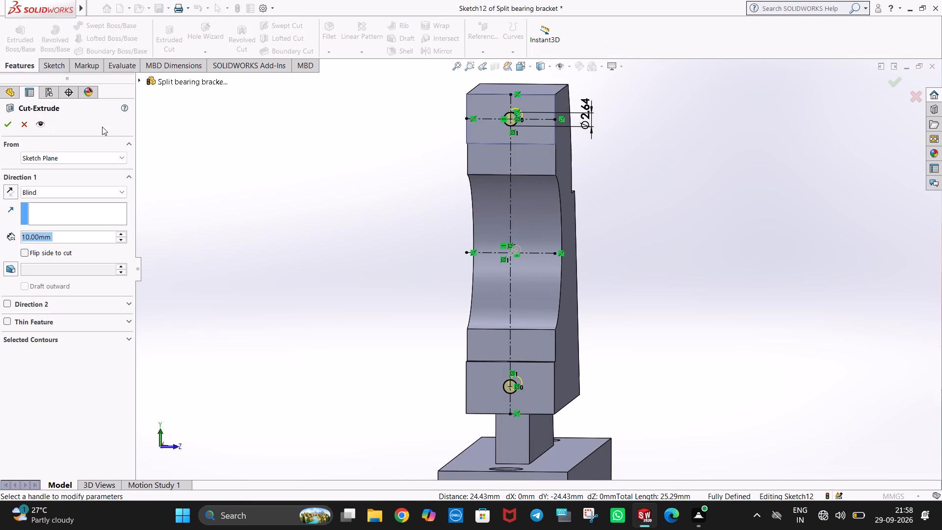
pyautogui.write('18')
pyautogui.press('Return')
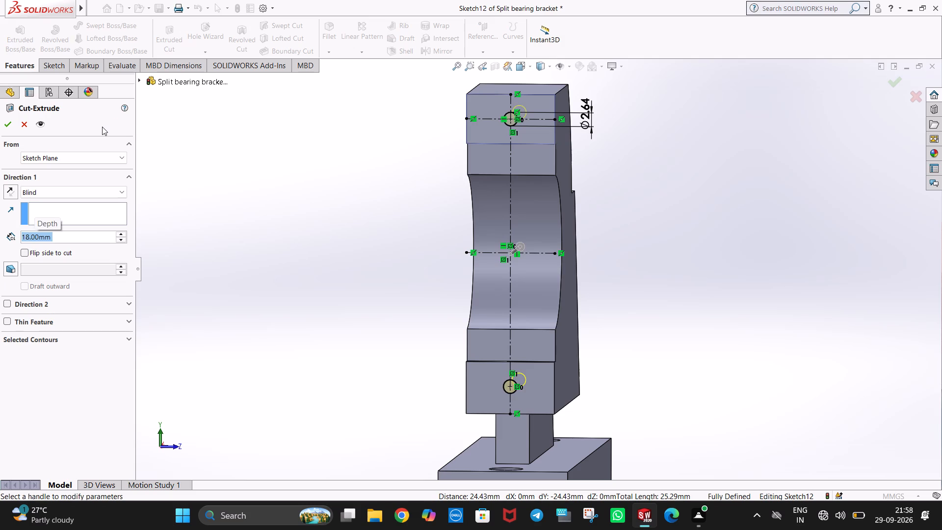
pyautogui.moveTo(350, 306); pyautogui.dragTo(308, 303, button='middle')
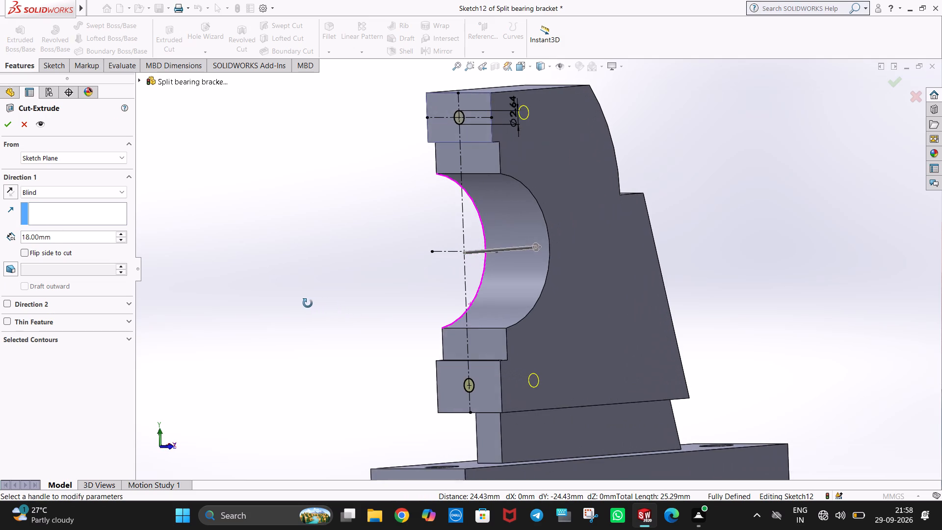
pyautogui.moveTo(308, 303); pyautogui.dragTo(307, 303, button='middle')
pyautogui.click(9, 125)
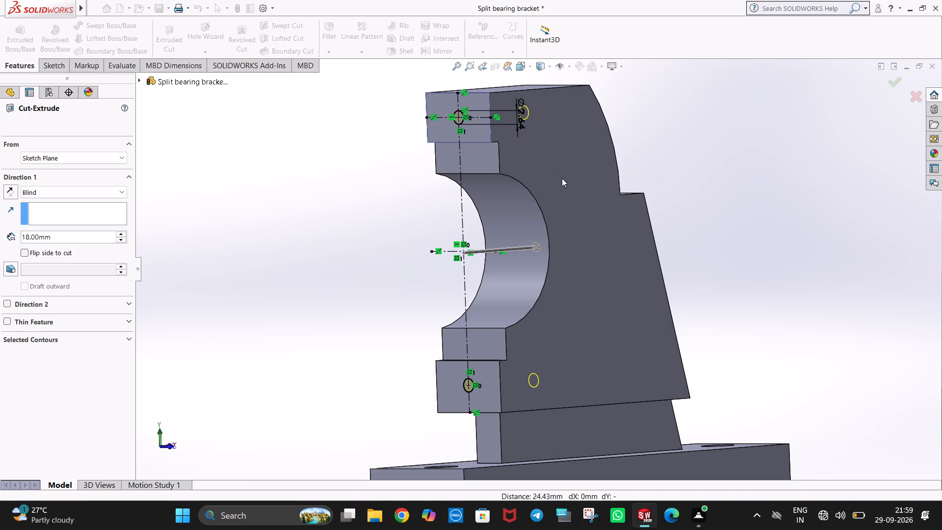
# On the upright's front face, sketch a 16 mm line along its bottom edge, starting at the lower corner on the split side.
pyautogui.moveTo(564, 183); pyautogui.dragTo(633, 196, button='middle')
pyautogui.scroll(2, 633, 196)
pyautogui.moveTo(656, 199); pyautogui.dragTo(572, 206, button='middle')
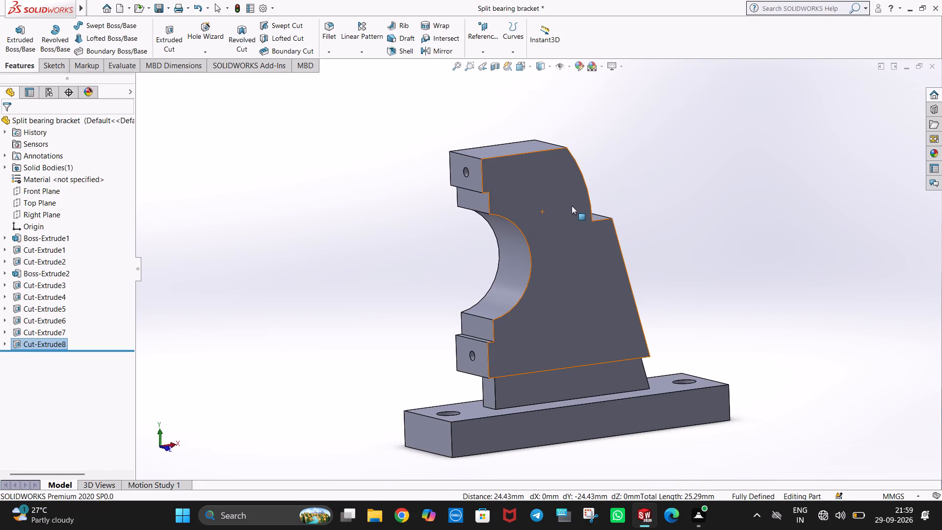
pyautogui.hotkey('ctrl', '1')
pyautogui.rightClick(490, 241)
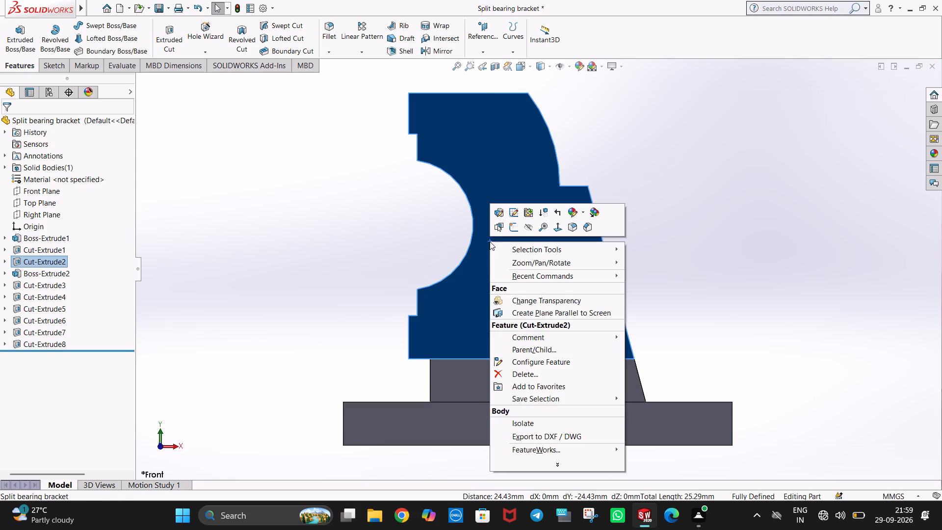
pyautogui.click(518, 227)
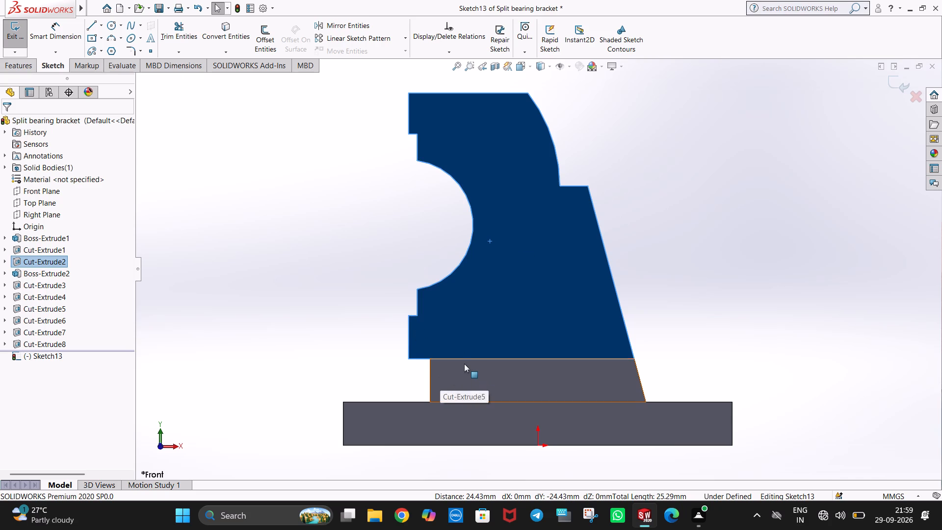
pyautogui.click(90, 26)
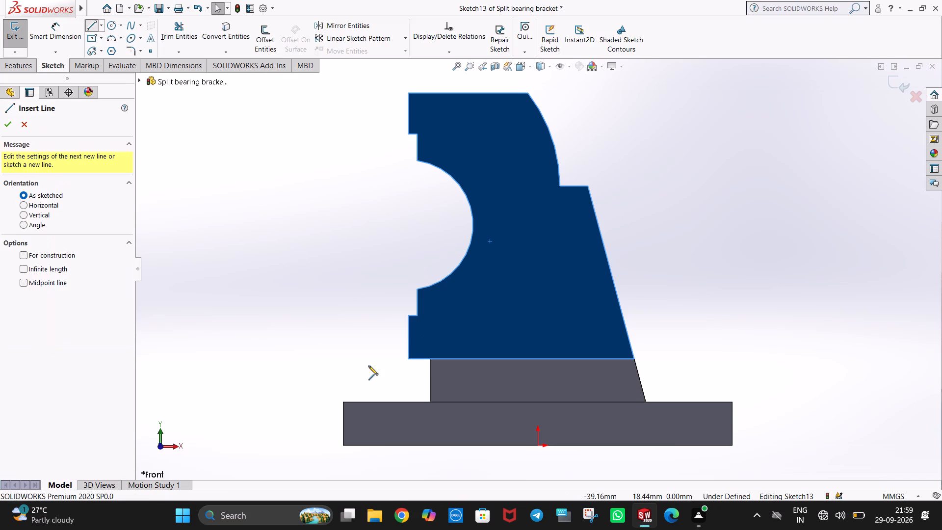
pyautogui.click(408, 358)
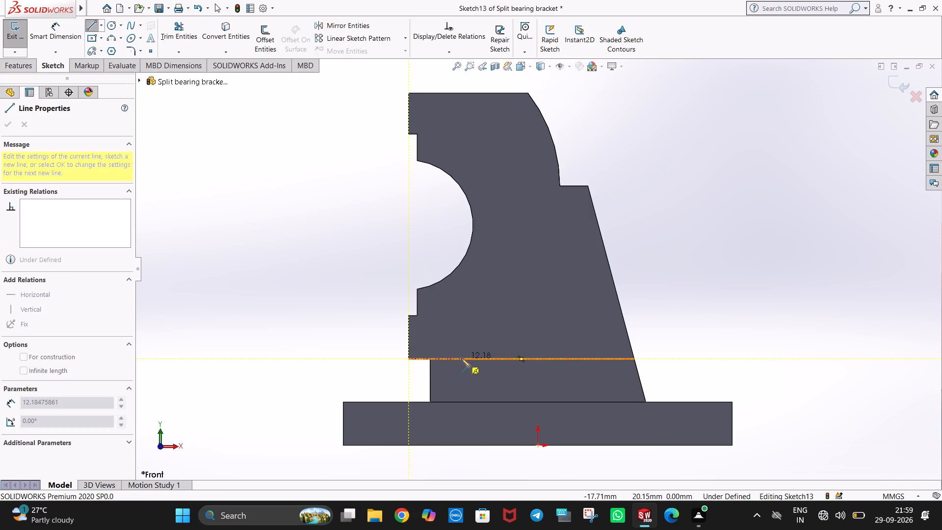
pyautogui.click(489, 358)
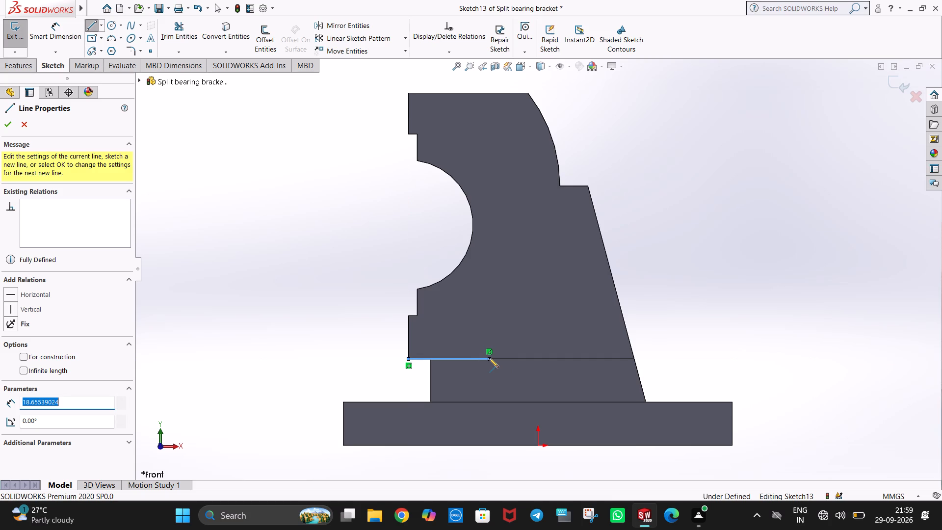
pyautogui.write('16')
pyautogui.press('Return')
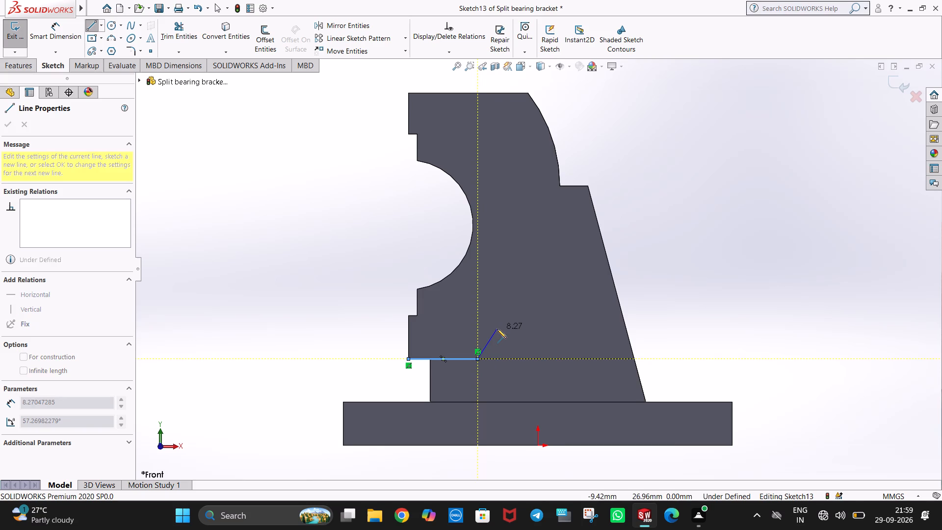
pyautogui.press('Escape')
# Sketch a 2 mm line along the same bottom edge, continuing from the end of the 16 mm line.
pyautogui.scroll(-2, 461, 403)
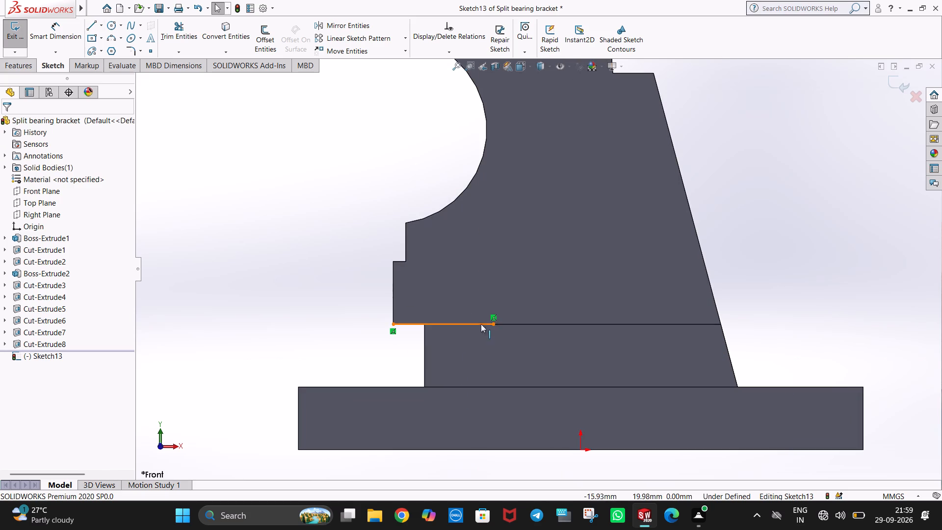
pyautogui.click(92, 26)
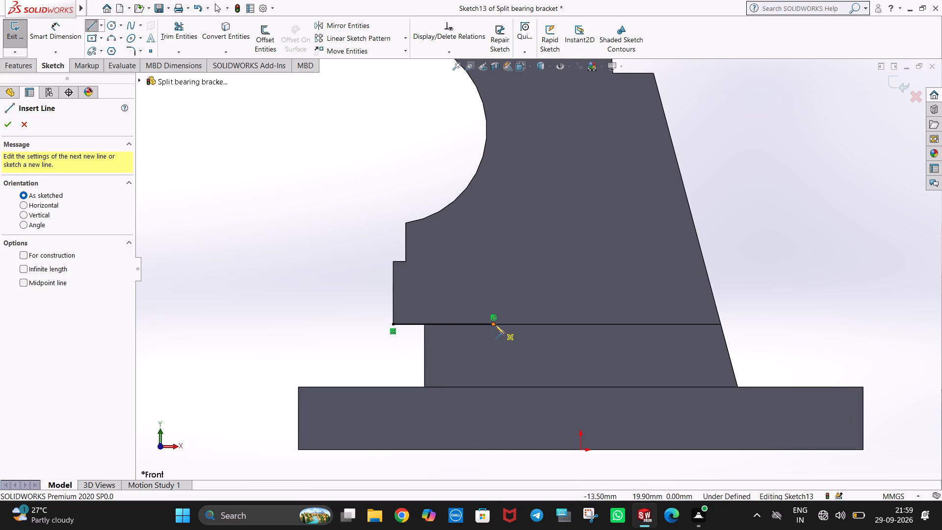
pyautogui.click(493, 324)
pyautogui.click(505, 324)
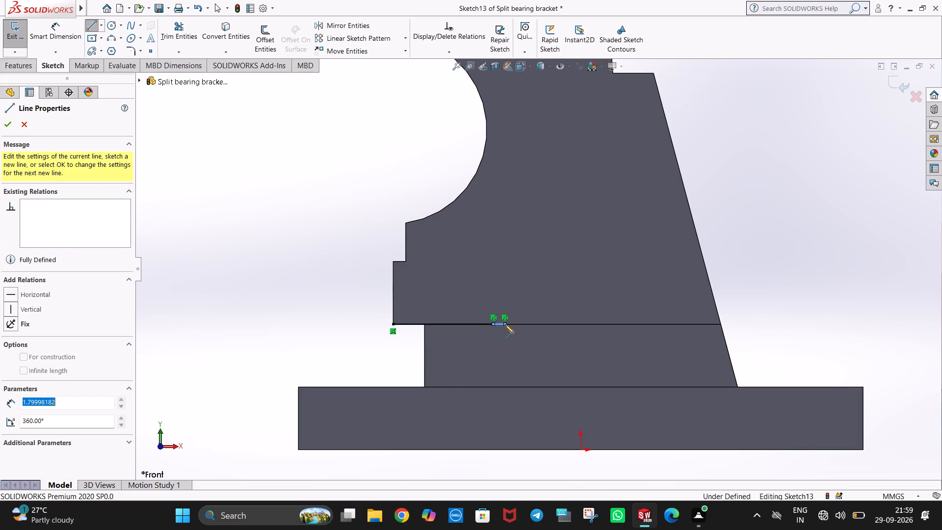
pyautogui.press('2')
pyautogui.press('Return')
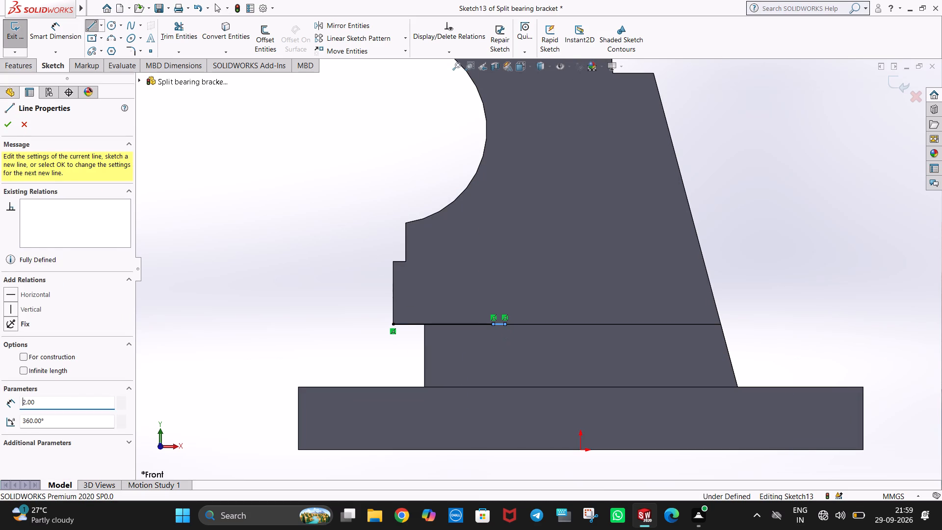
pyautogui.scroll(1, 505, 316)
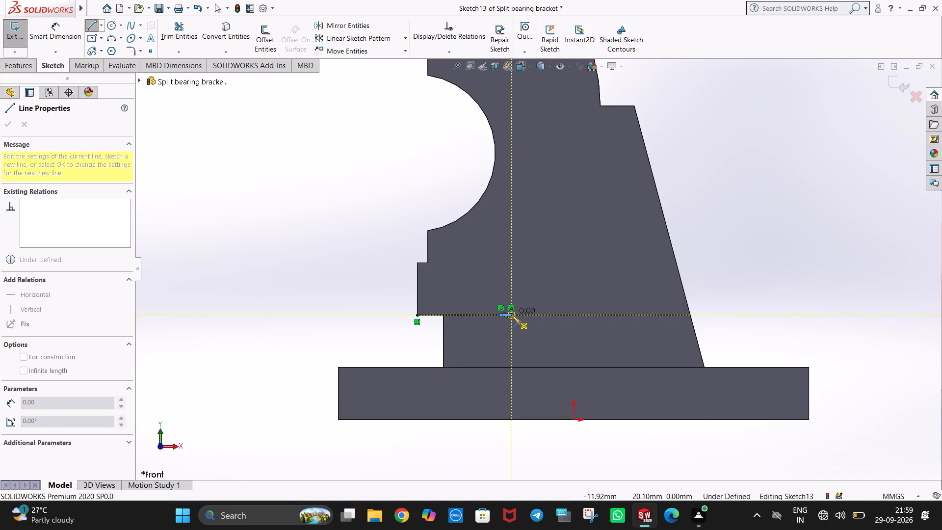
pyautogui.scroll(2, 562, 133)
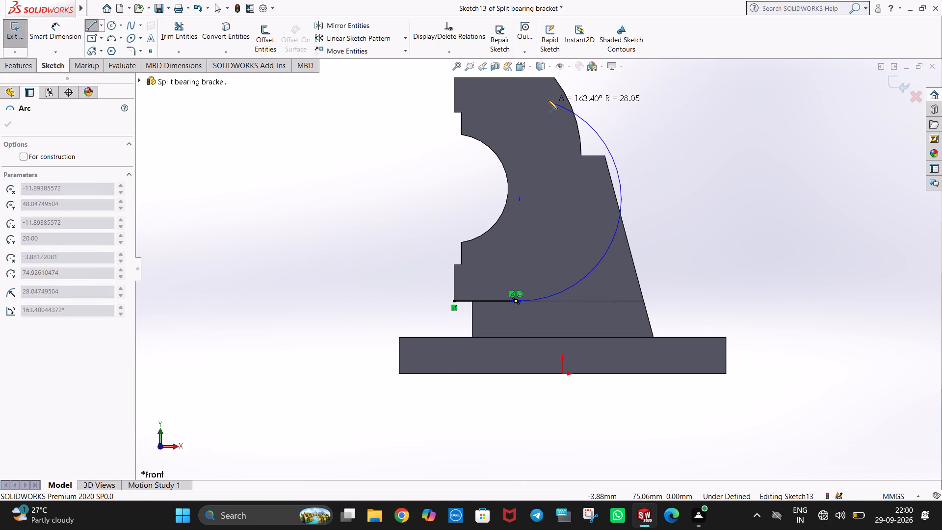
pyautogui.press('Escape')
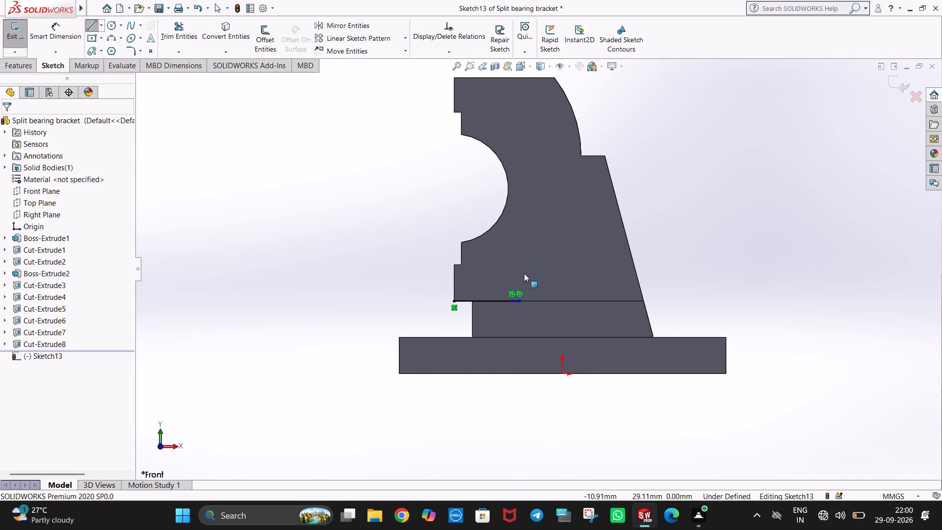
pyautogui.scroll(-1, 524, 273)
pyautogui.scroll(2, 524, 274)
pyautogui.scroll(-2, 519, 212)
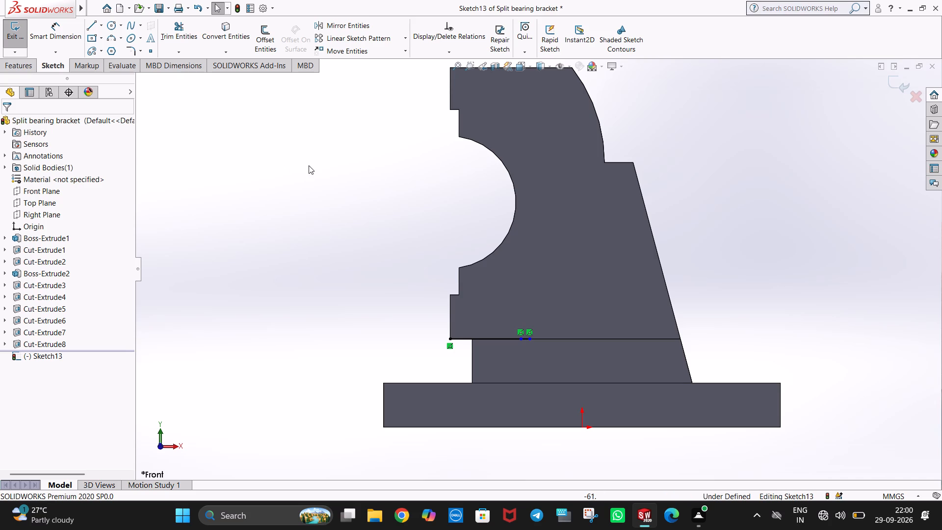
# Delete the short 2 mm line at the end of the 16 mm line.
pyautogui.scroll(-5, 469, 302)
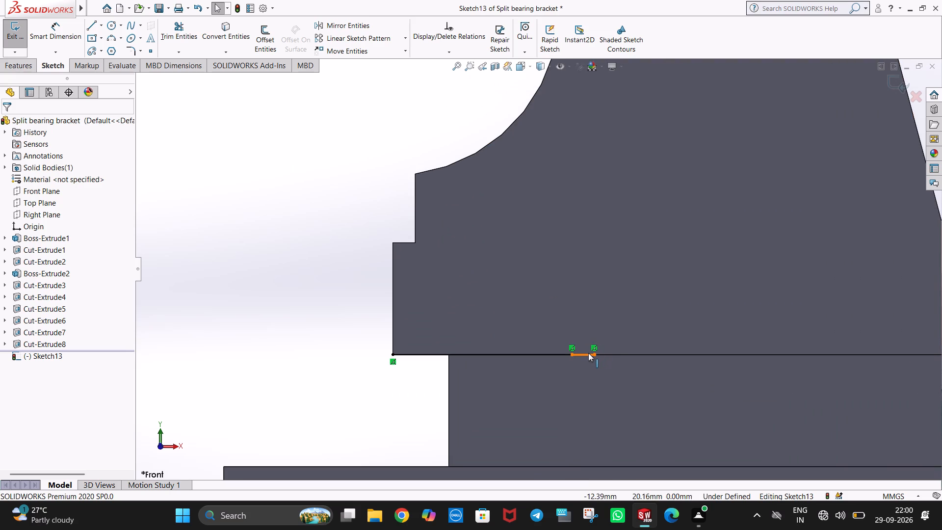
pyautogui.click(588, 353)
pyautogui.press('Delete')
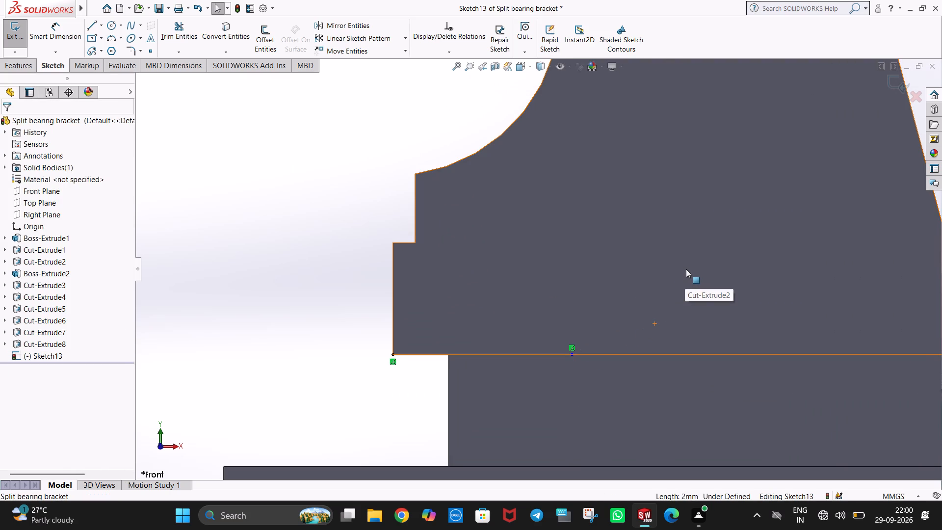
# Sketch a circle of radius 35 mm centred on the half-bore's centre at the split line.
pyautogui.scroll(2, 680, 260)
pyautogui.scroll(3, 606, 204)
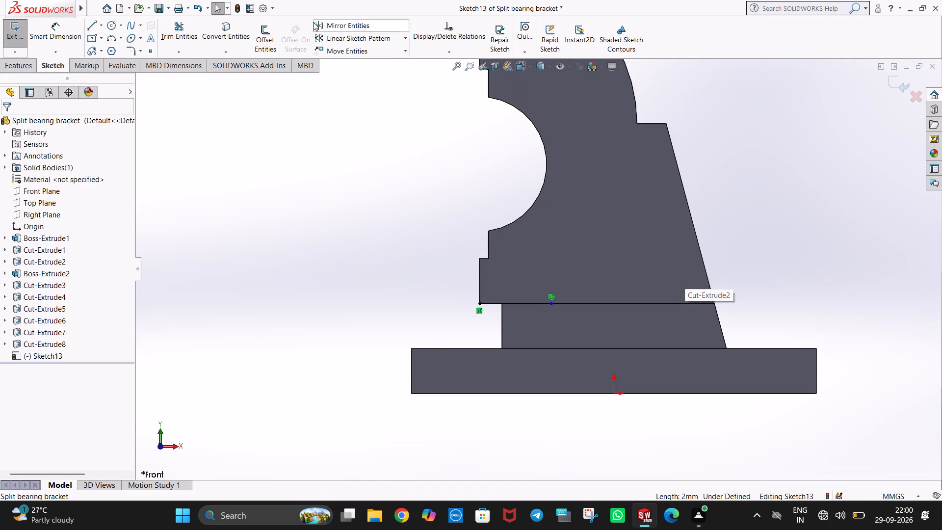
pyautogui.scroll(2, 285, 60)
pyautogui.click(58, 67)
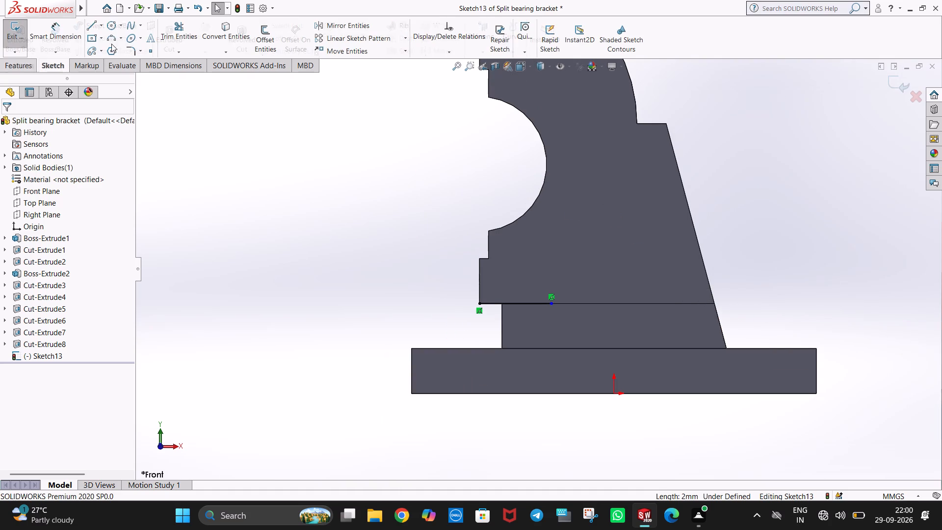
pyautogui.click(114, 27)
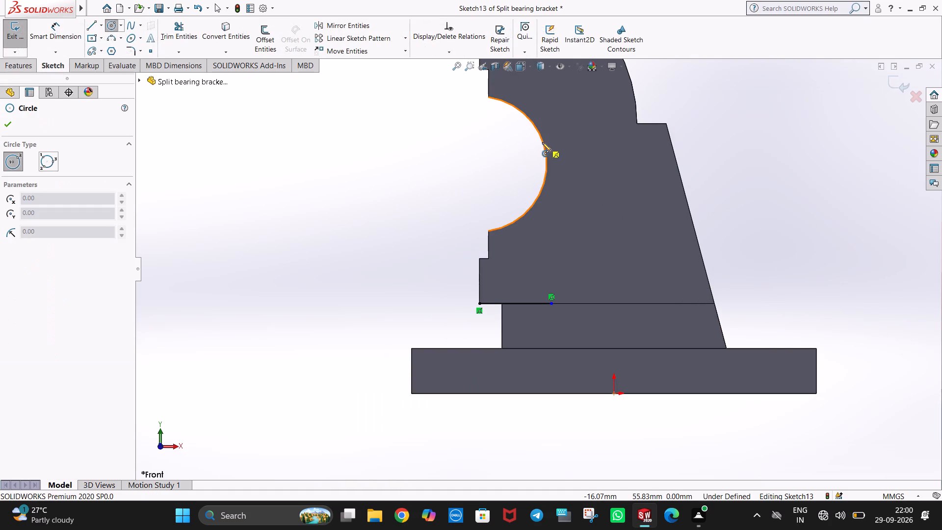
pyautogui.click(478, 163)
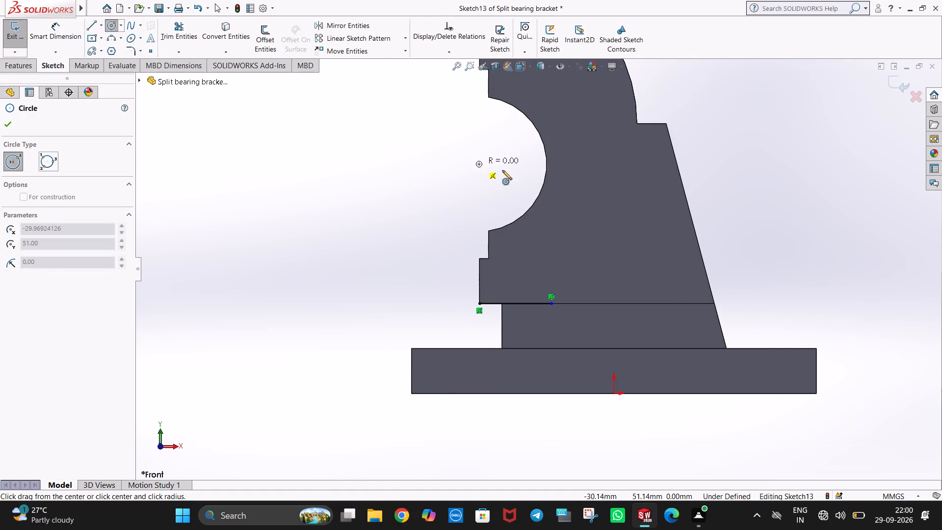
pyautogui.scroll(2, 587, 222)
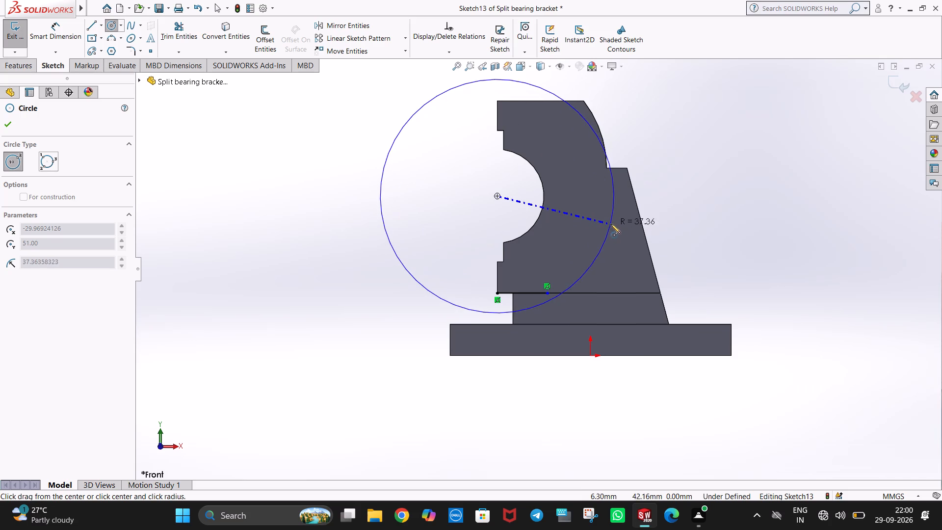
pyautogui.click(618, 229)
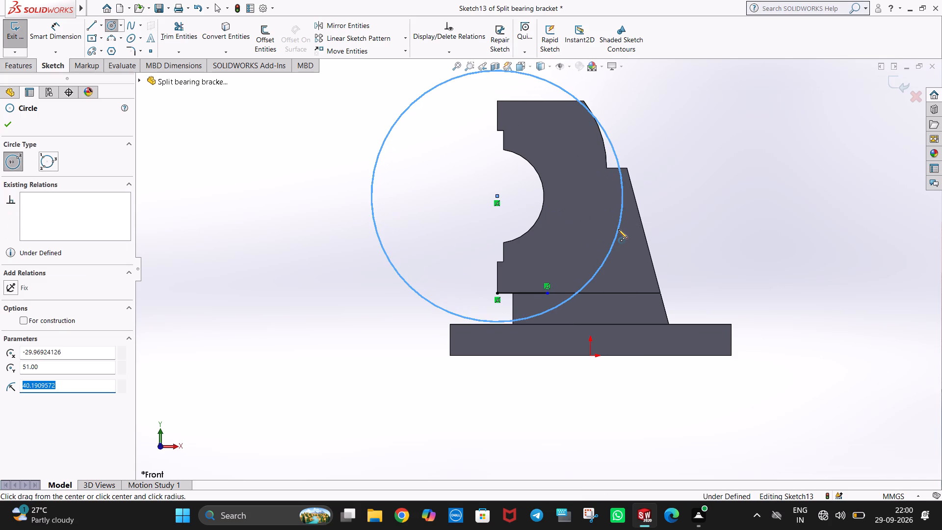
pyautogui.write('35')
pyautogui.press('Return')
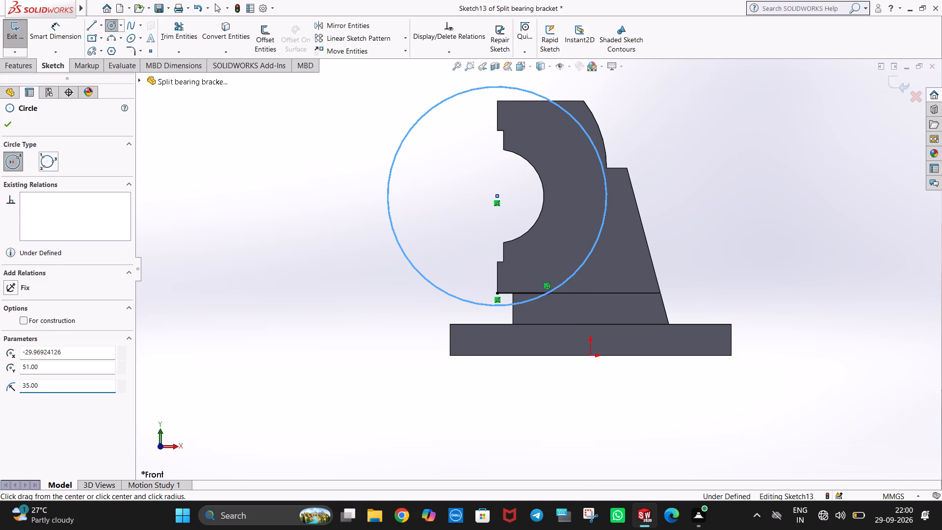
pyautogui.press('Escape')
pyautogui.press('Escape')
pyautogui.click(670, 183)
# Draw a vertical centerline about 70 mm long from the upright's lower split-side corner through the circle's centre to just above the circle.
pyautogui.scroll(-1, 554, 213)
pyautogui.scroll(3, 470, 167)
pyautogui.click(102, 24)
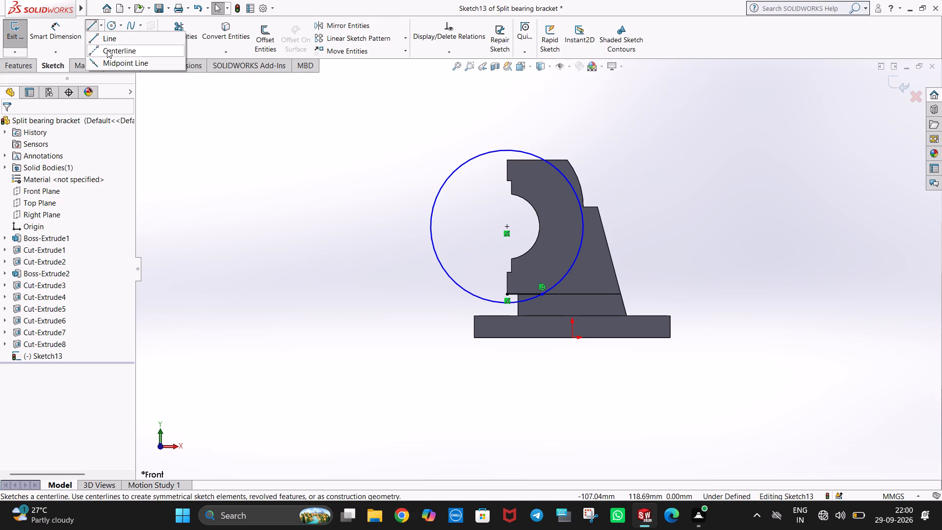
pyautogui.click(107, 50)
pyautogui.click(507, 295)
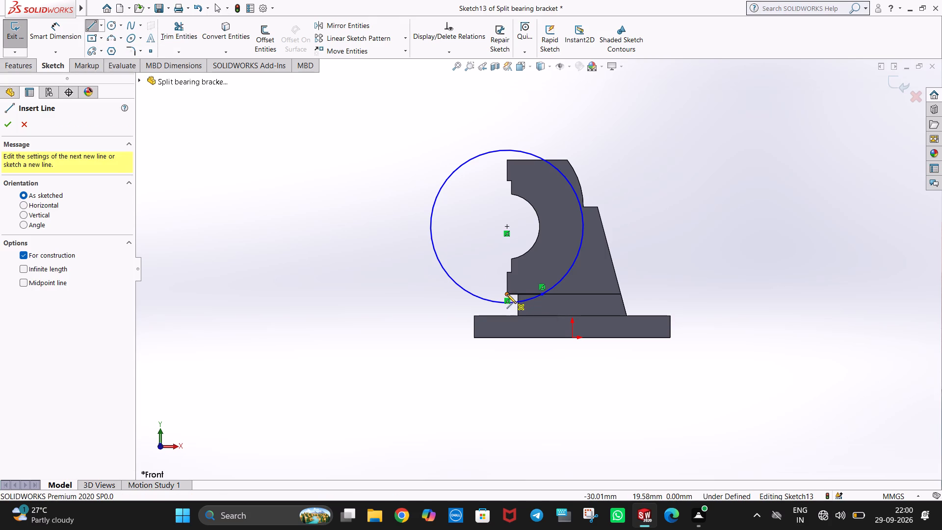
pyautogui.click(509, 142)
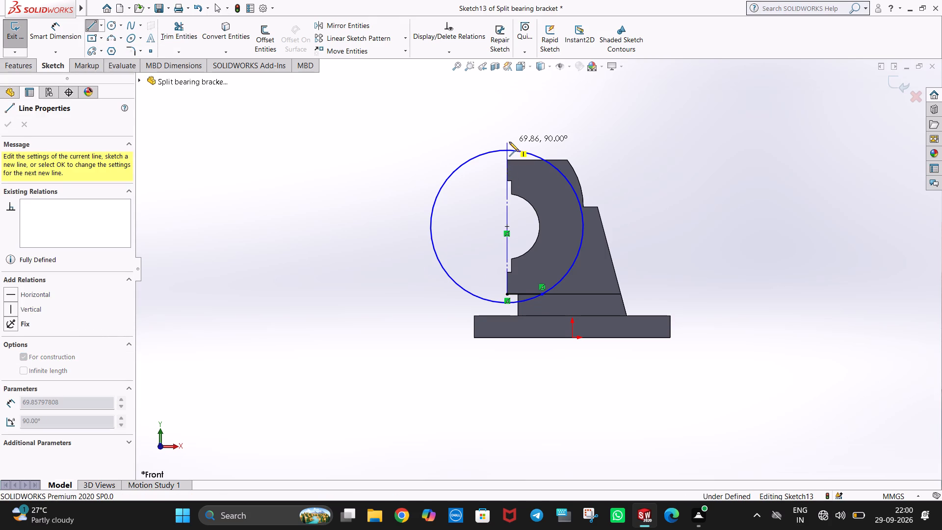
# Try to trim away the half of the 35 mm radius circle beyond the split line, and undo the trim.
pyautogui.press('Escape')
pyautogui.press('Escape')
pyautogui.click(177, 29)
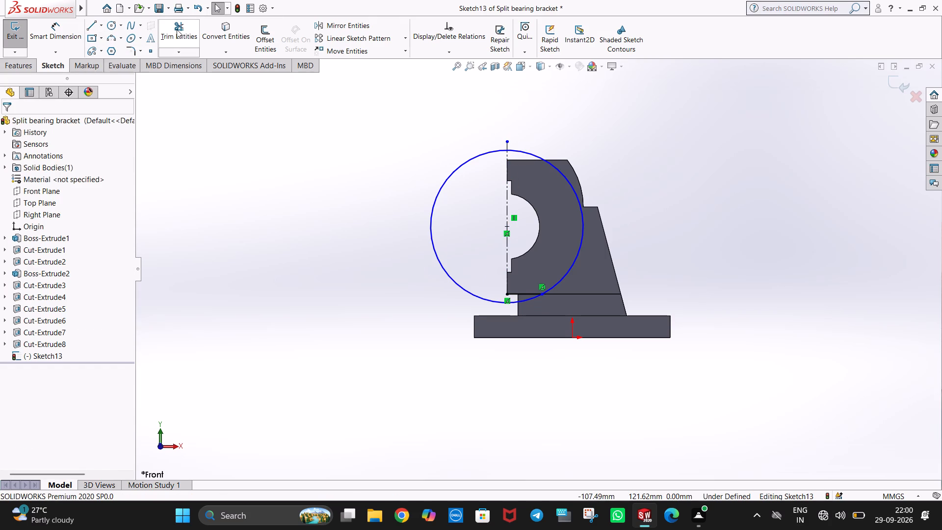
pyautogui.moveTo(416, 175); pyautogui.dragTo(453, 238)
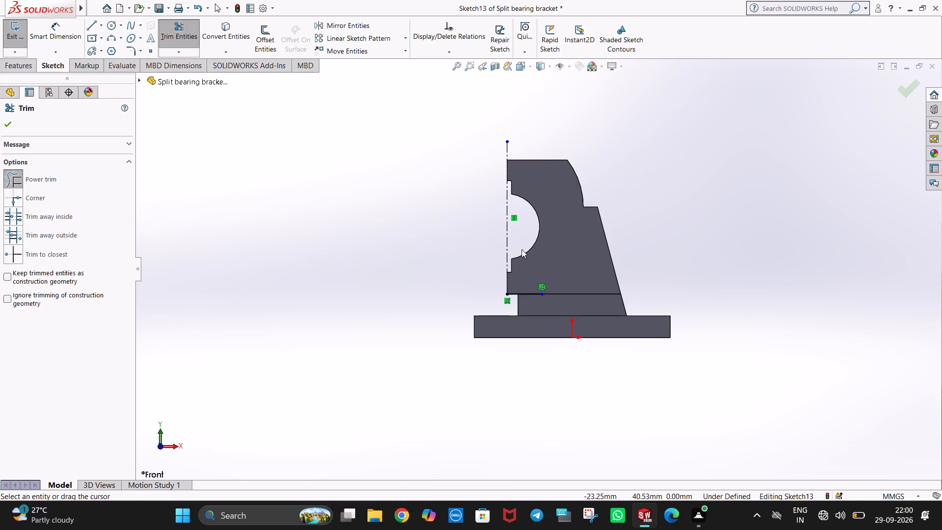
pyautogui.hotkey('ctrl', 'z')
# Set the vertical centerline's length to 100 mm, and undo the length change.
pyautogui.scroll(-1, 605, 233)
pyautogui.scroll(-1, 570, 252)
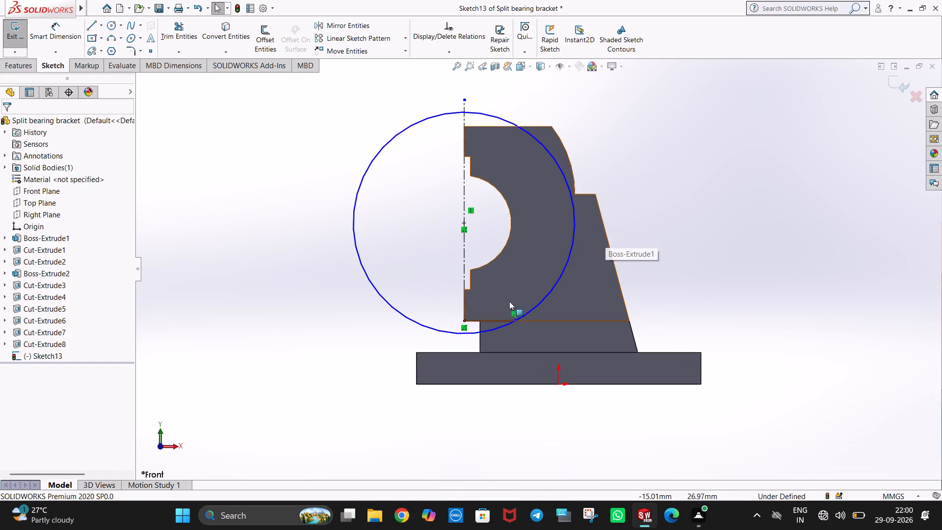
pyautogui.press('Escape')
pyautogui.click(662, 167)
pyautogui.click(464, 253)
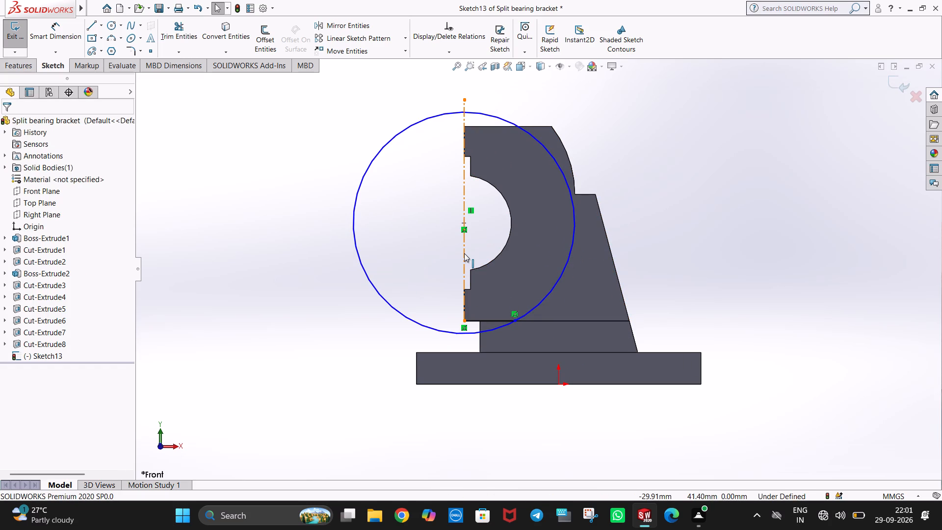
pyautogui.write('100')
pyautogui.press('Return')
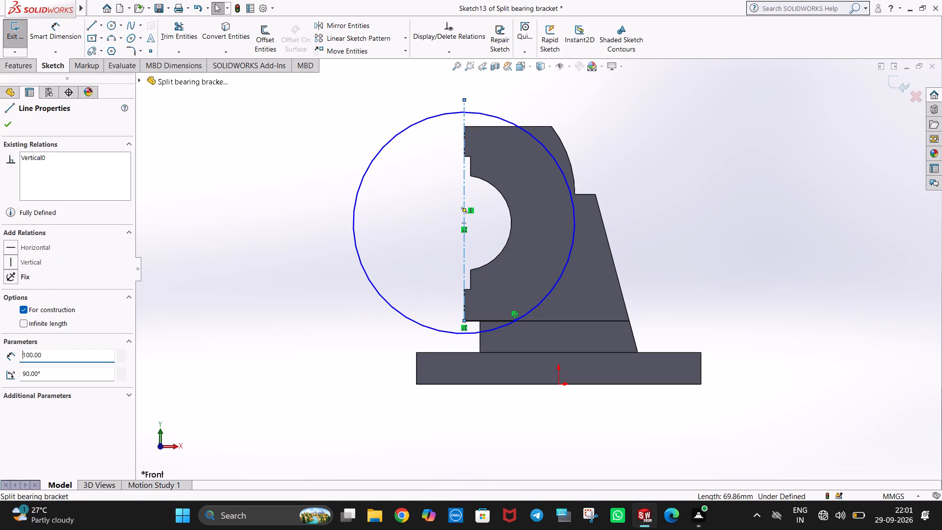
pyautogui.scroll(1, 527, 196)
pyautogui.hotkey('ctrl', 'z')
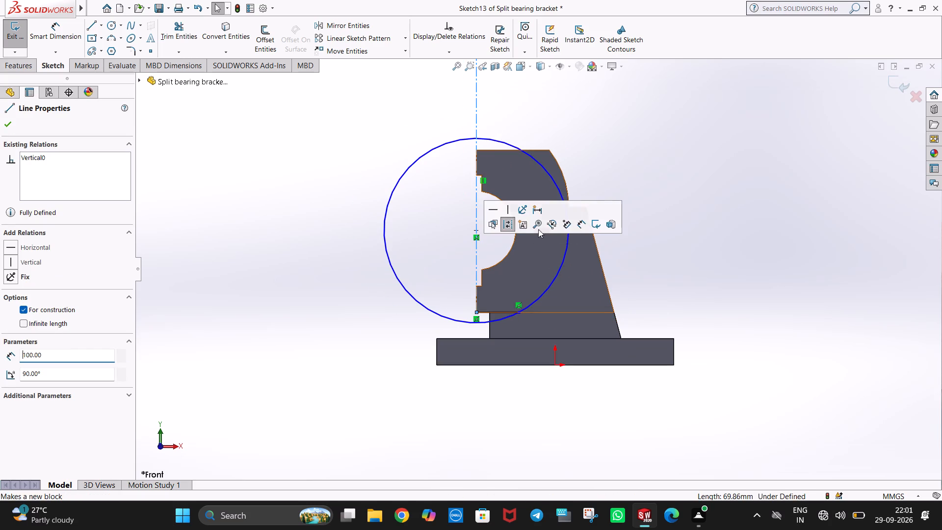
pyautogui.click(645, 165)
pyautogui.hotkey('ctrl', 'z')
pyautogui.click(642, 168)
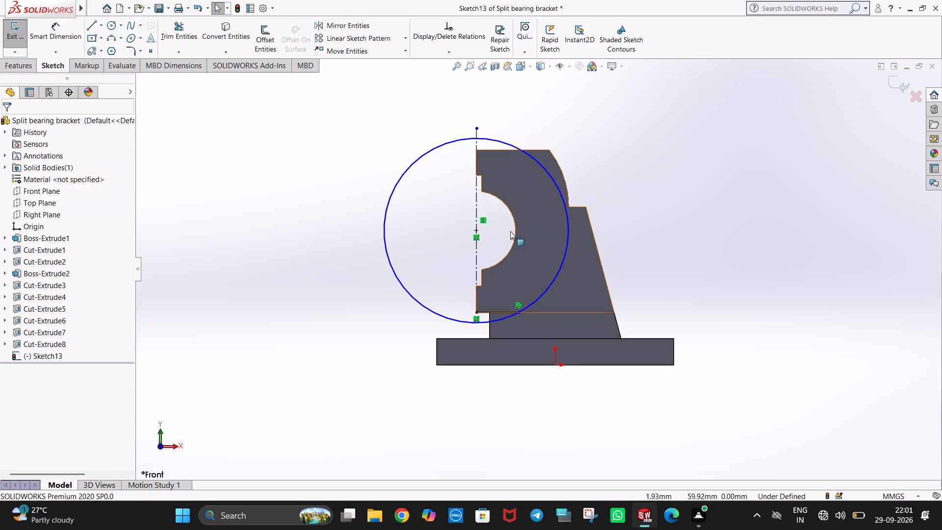
# Delete the vertical centerline through the circle's centre.
pyautogui.click(476, 249)
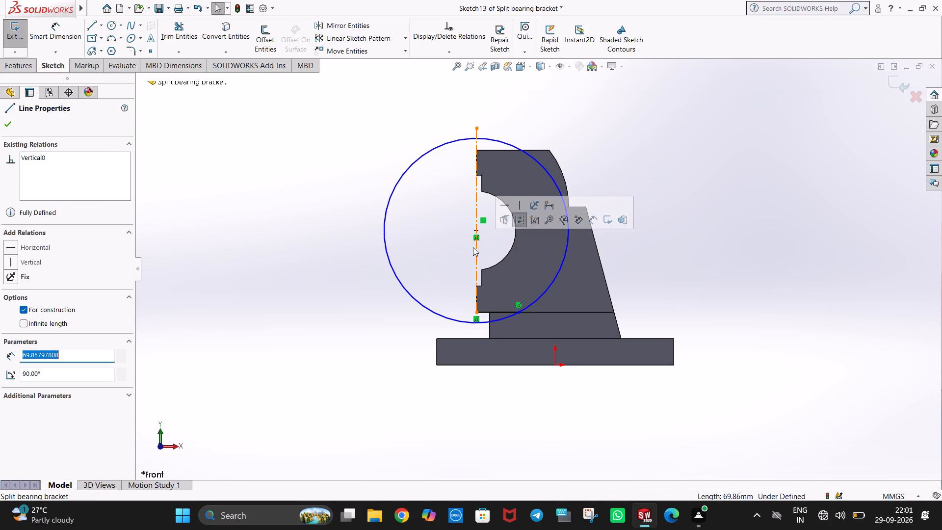
pyautogui.press('Delete')
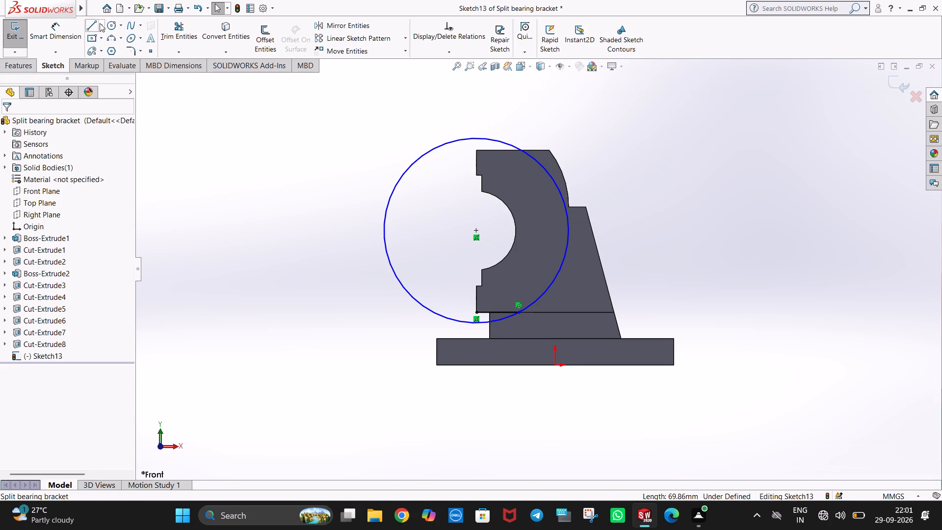
# Draw a vertical centerline about 92 mm long through the circle's centre, from well above the circle to just below it.
pyautogui.click(100, 23)
pyautogui.click(108, 51)
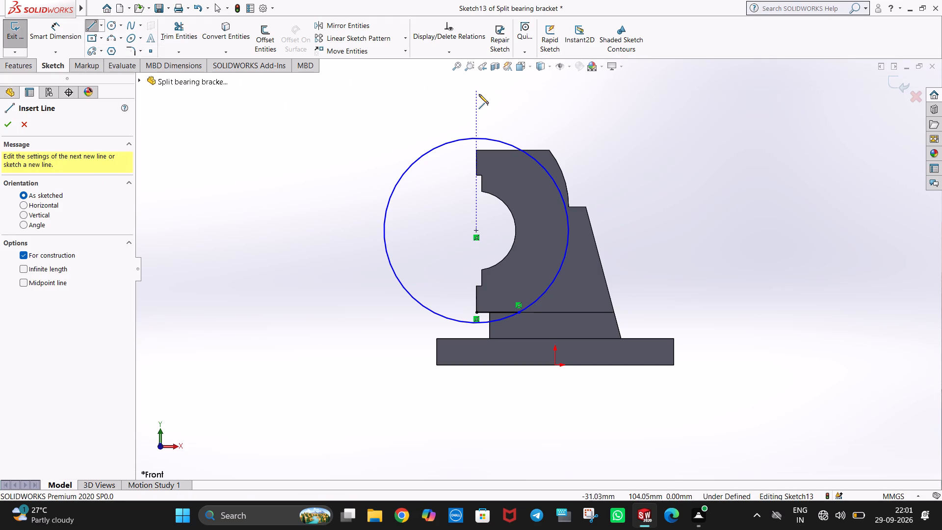
pyautogui.click(477, 94)
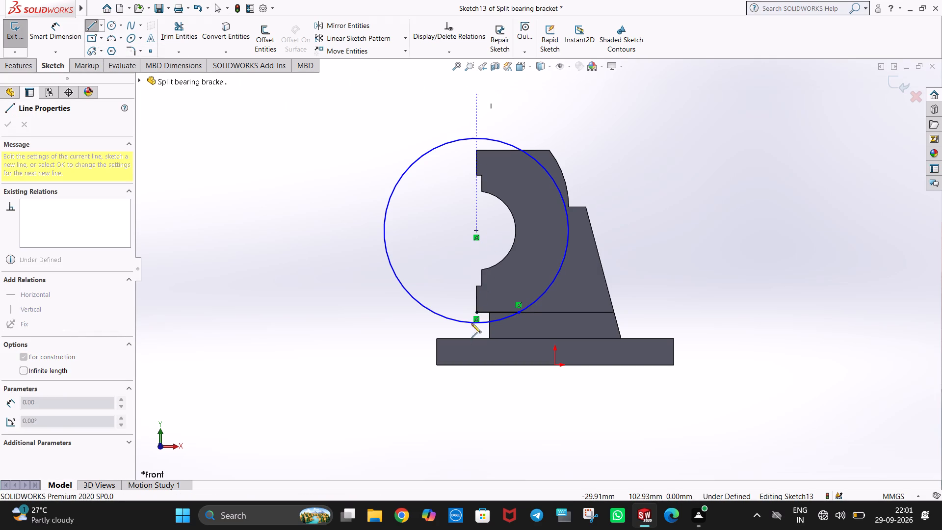
pyautogui.click(477, 335)
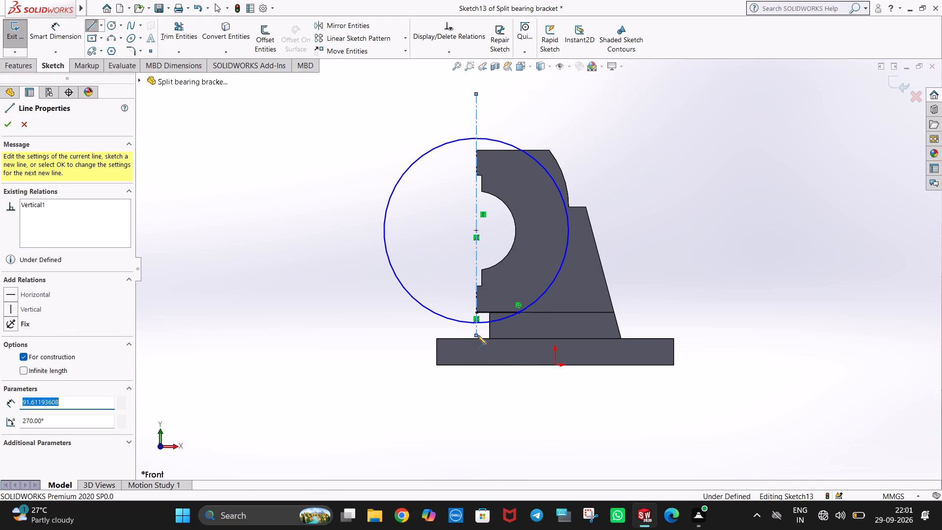
pyautogui.press('Escape')
pyautogui.press('Escape')
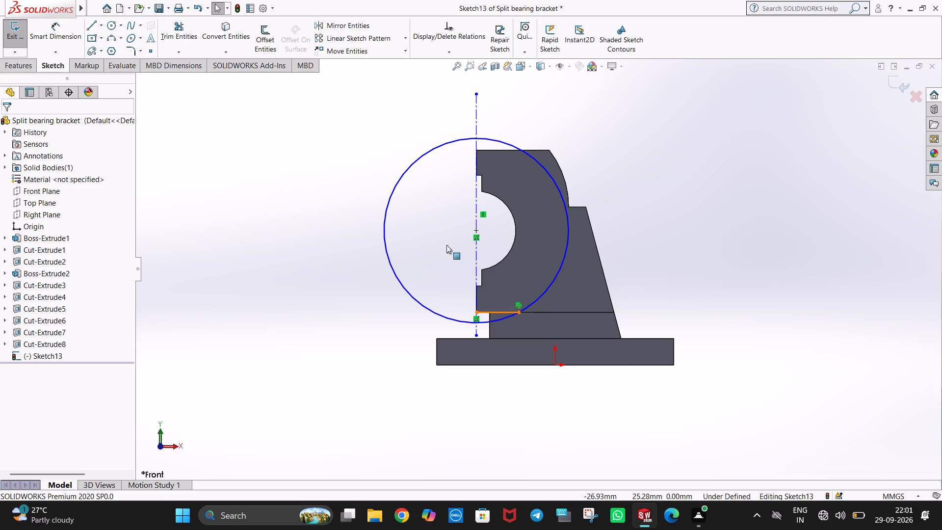
# Trim away the half of the 35 mm radius circle lying outside the bracket beyond the centerline.
pyautogui.click(315, 203)
pyautogui.click(187, 33)
pyautogui.moveTo(320, 138); pyautogui.dragTo(395, 220)
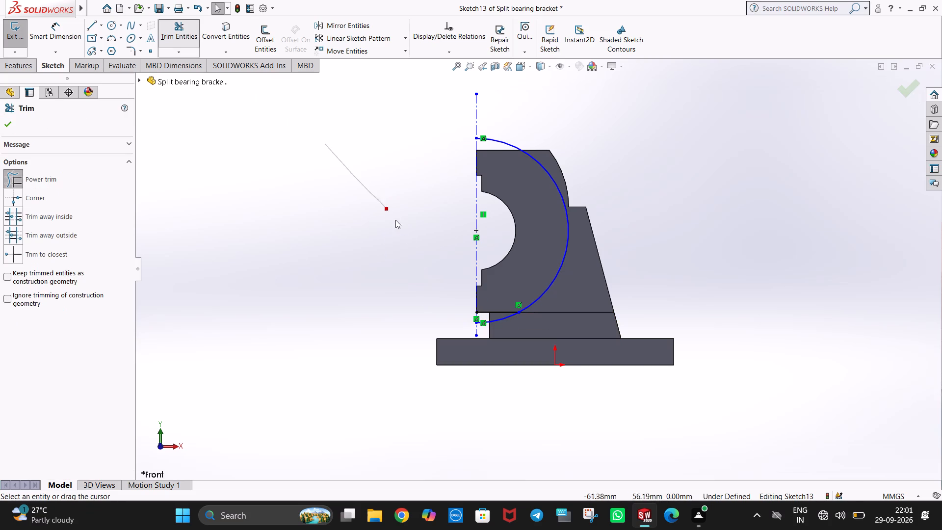
pyautogui.moveTo(395, 220); pyautogui.dragTo(409, 242)
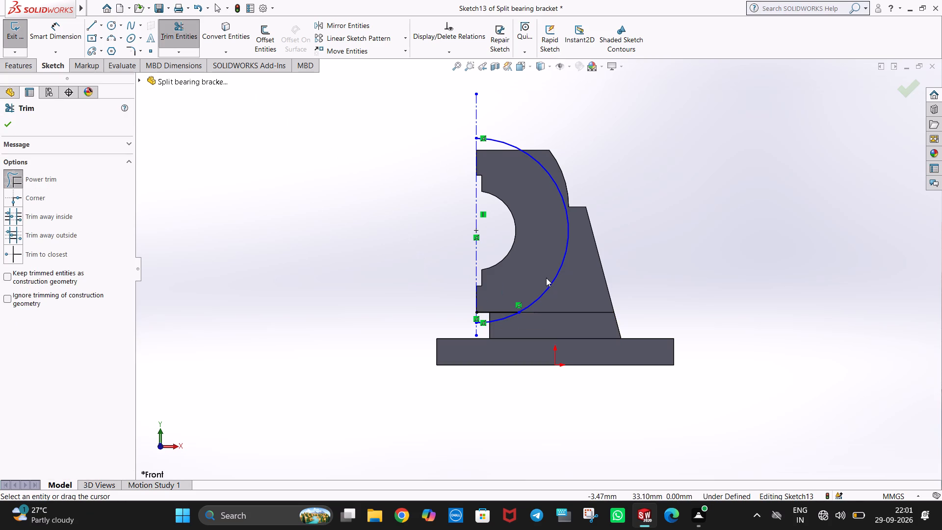
# Trim off the piece of the arc that extends below the 16 mm bottom line.
pyautogui.scroll(-4, 545, 303)
pyautogui.moveTo(460, 315); pyautogui.dragTo(461, 326)
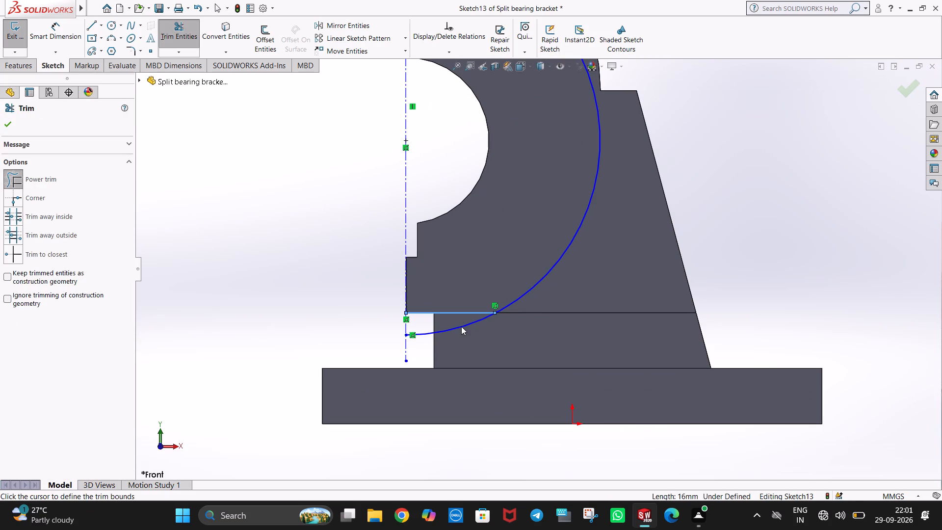
pyautogui.moveTo(461, 326); pyautogui.dragTo(462, 330)
pyautogui.moveTo(462, 342); pyautogui.dragTo(458, 322)
pyautogui.scroll(3, 496, 302)
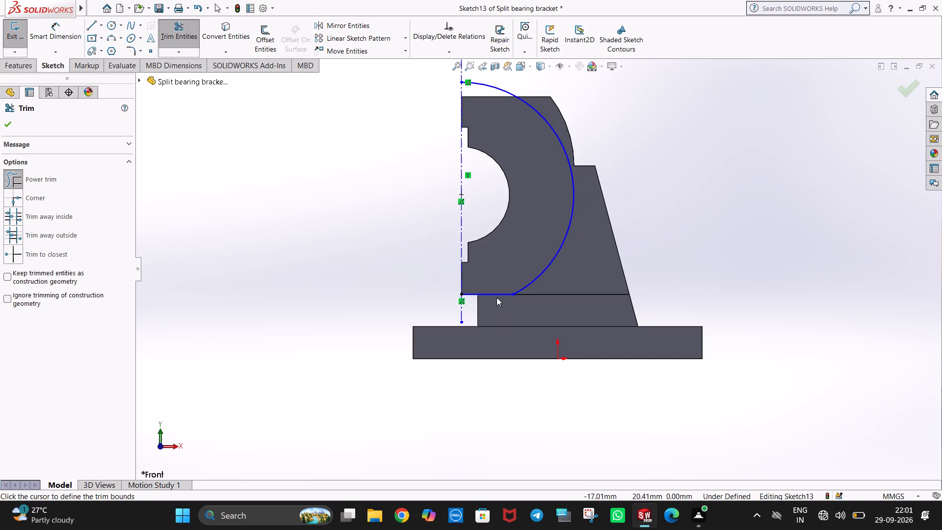
pyautogui.scroll(2, 540, 231)
pyautogui.scroll(-2, 540, 147)
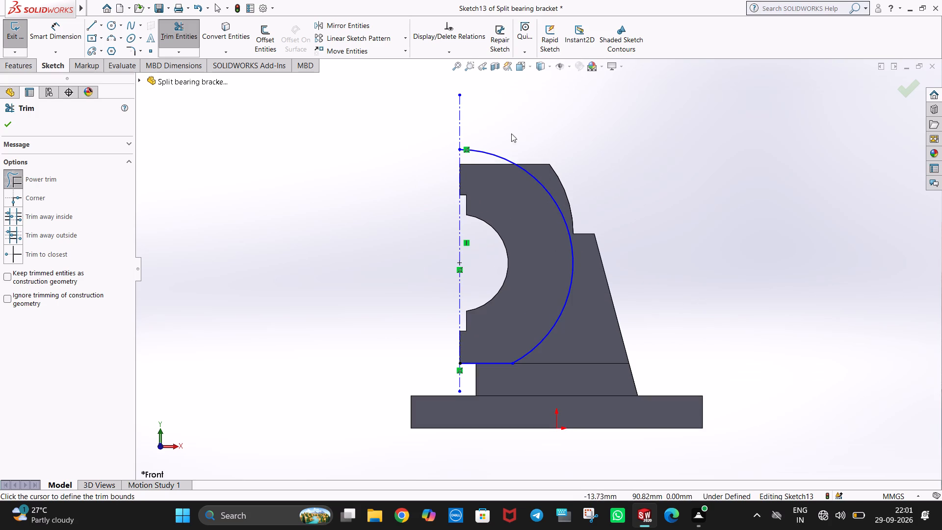
pyautogui.press('Escape')
pyautogui.click(365, 148)
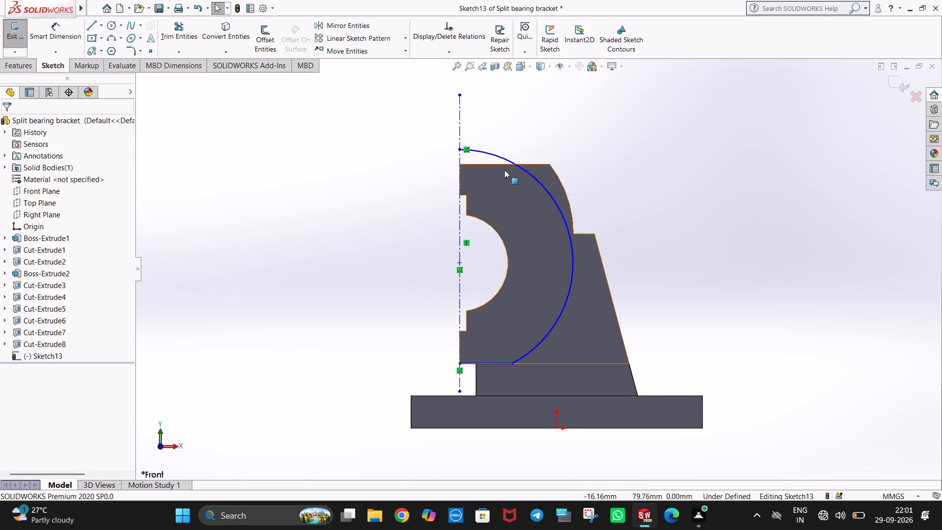
# Sketch a 16 mm horizontal line along the upright's top edge, starting at its split-side corner.
pyautogui.click(94, 27)
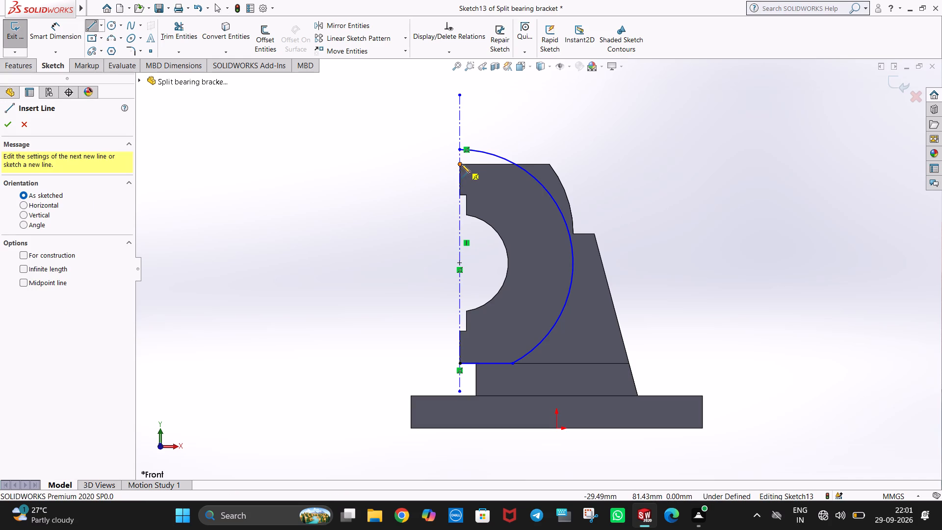
pyautogui.click(461, 164)
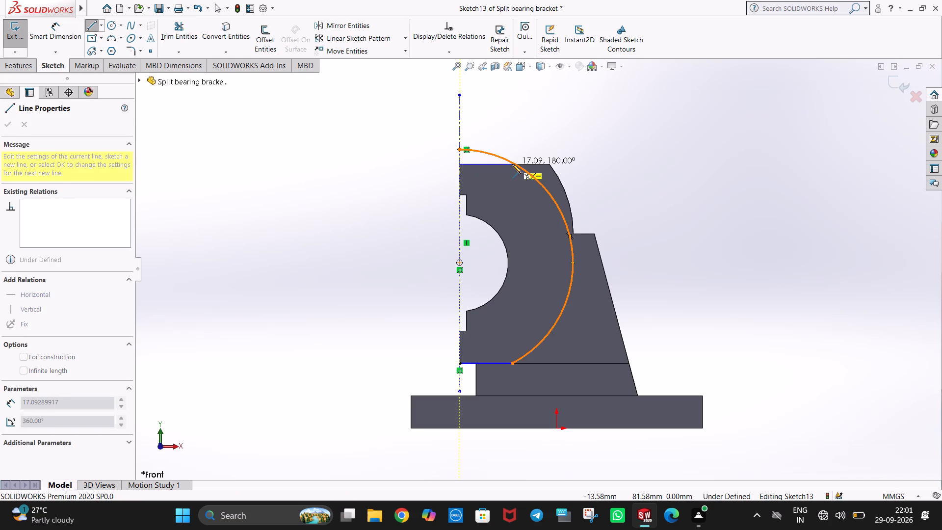
pyautogui.click(512, 166)
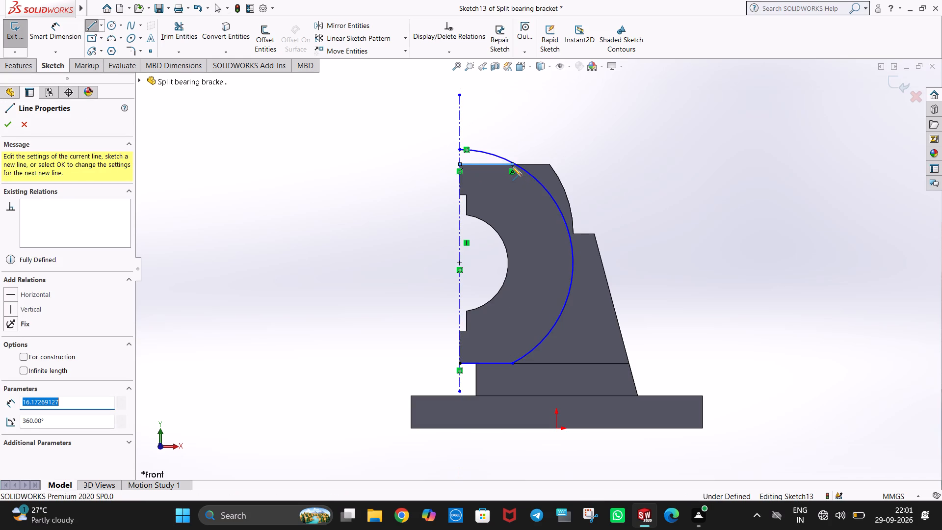
pyautogui.write('16')
pyautogui.press('Return')
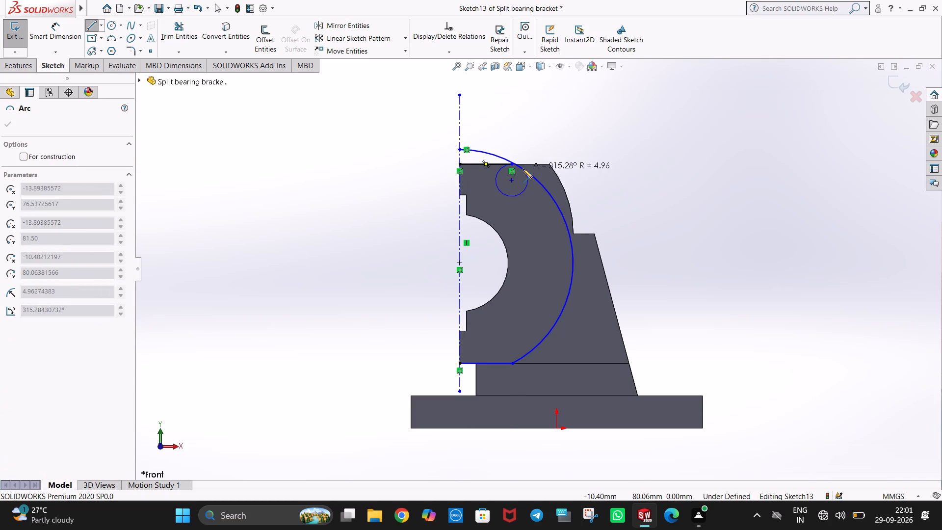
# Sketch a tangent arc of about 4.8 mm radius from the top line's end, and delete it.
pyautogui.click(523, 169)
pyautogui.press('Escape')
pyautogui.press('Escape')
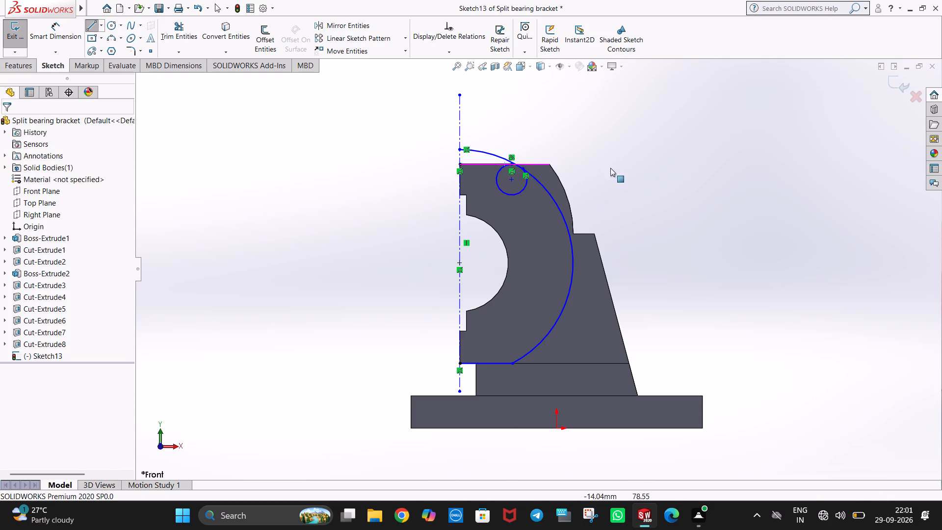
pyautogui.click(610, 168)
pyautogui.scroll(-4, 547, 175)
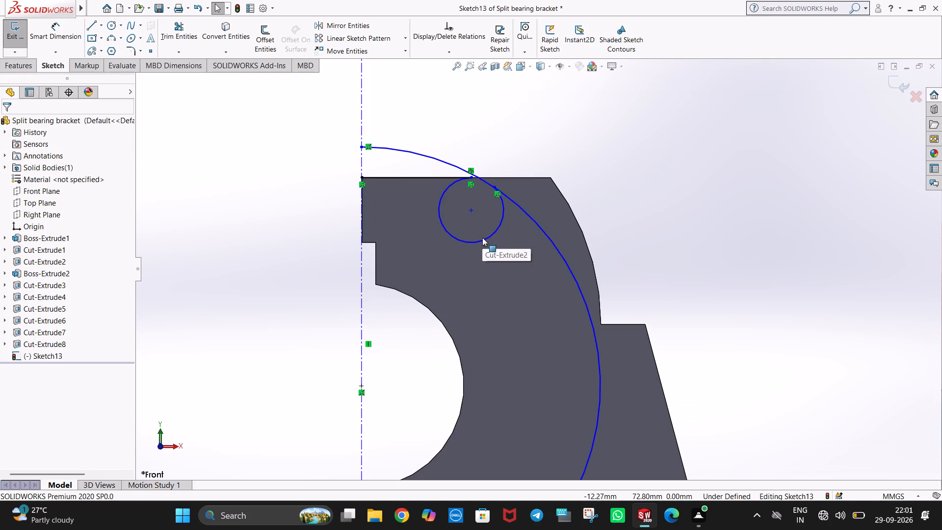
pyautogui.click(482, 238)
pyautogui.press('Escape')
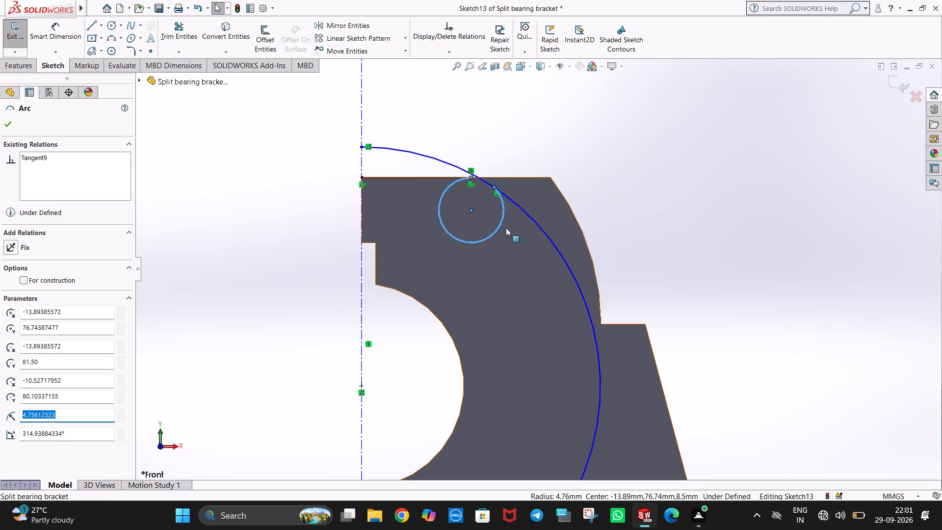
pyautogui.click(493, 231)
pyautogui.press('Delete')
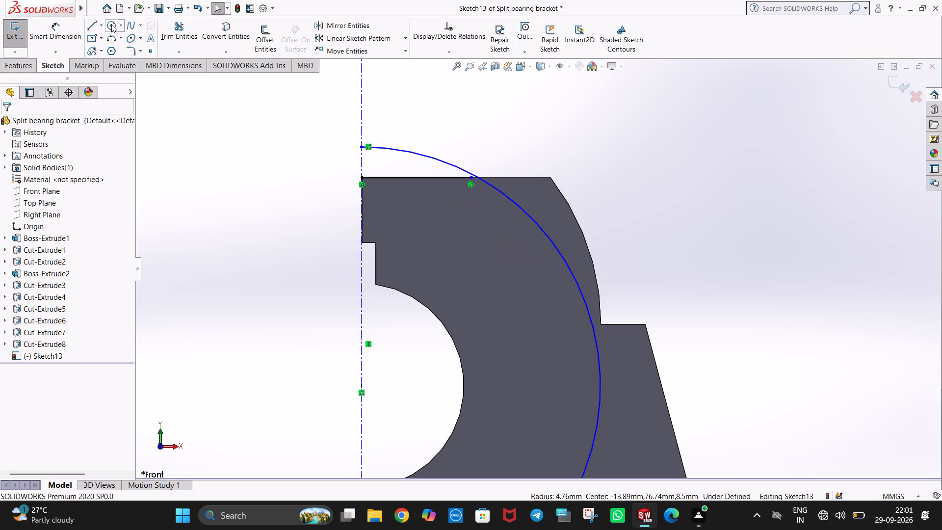
# Sketch a circle of radius 2 mm just below the free end of the top line.
pyautogui.click(110, 24)
pyautogui.click(470, 205)
pyautogui.click(477, 214)
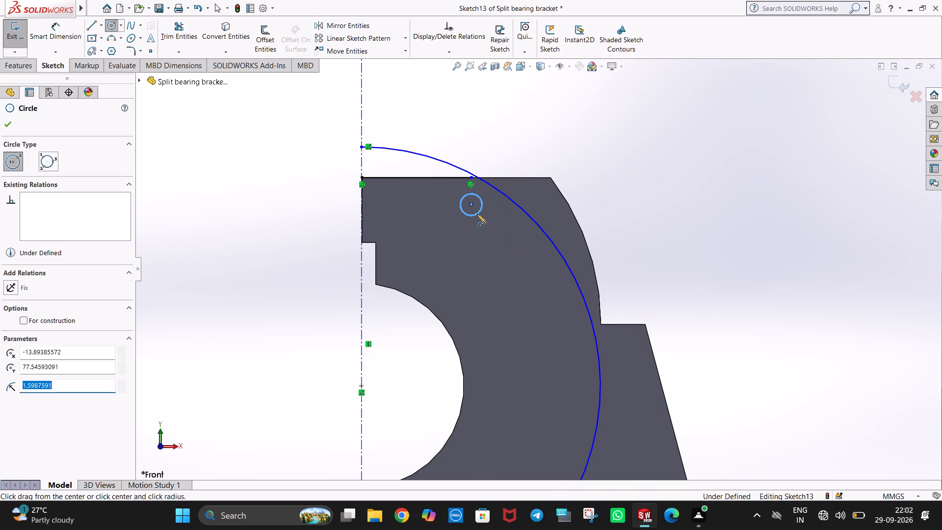
pyautogui.press('2')
pyautogui.press('Return')
pyautogui.press('Escape')
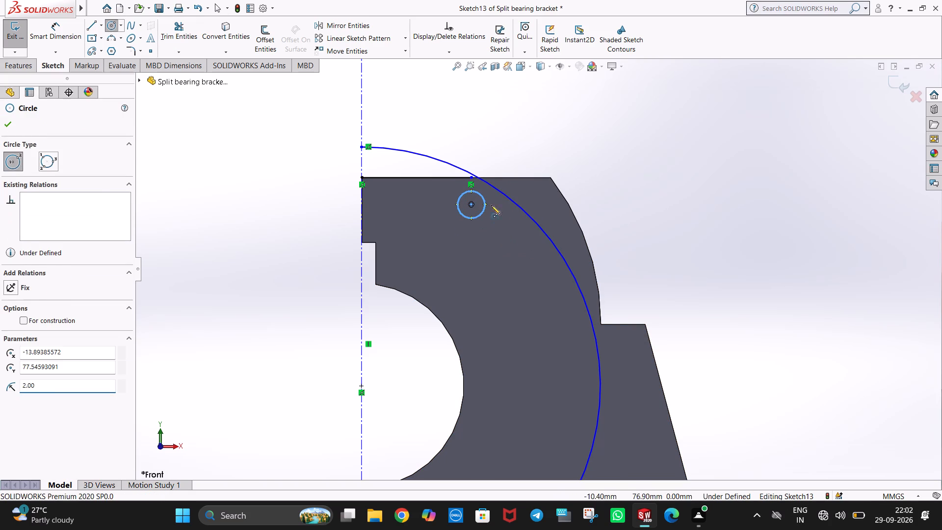
pyautogui.click(476, 149)
# Place a copy of the 2 mm radius circle slightly higher, against the top edge near the large arc.
pyautogui.scroll(-3, 477, 191)
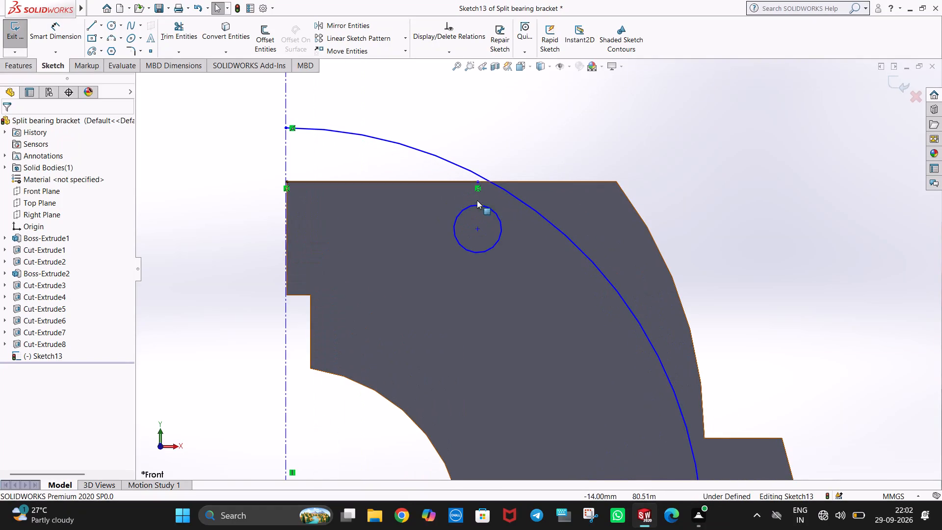
pyautogui.keyDown('ctrl'); pyautogui.moveTo(485, 206); pyautogui.dragTo(490, 182); pyautogui.keyUp('ctrl')
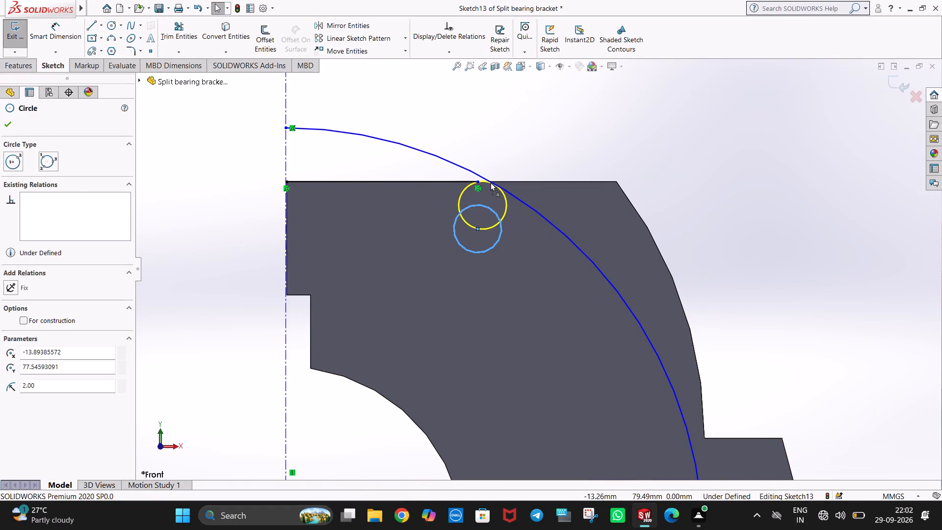
pyautogui.keyDown('ctrl'); pyautogui.moveTo(490, 182); pyautogui.dragTo(490, 184); pyautogui.keyUp('ctrl')
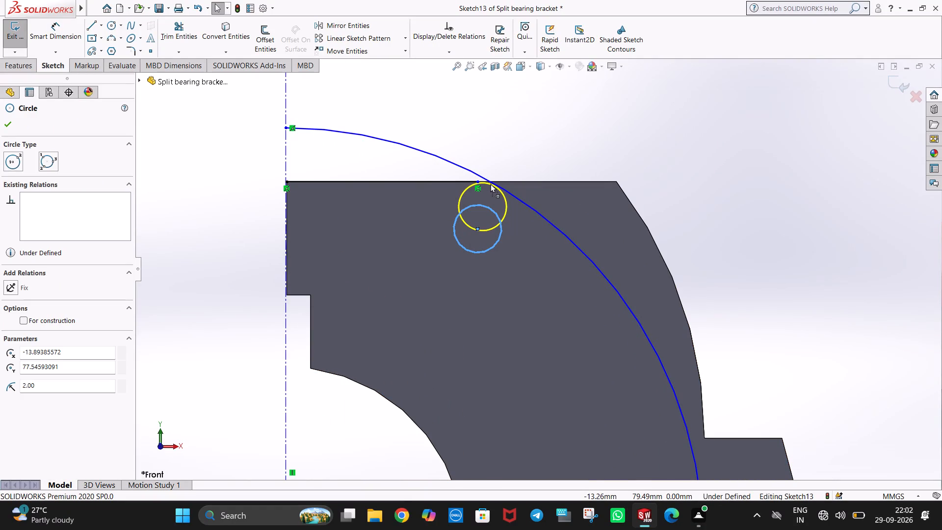
pyautogui.keyDown('ctrl'); pyautogui.moveTo(490, 184); pyautogui.dragTo(490, 183); pyautogui.keyUp('ctrl')
pyautogui.click(481, 124)
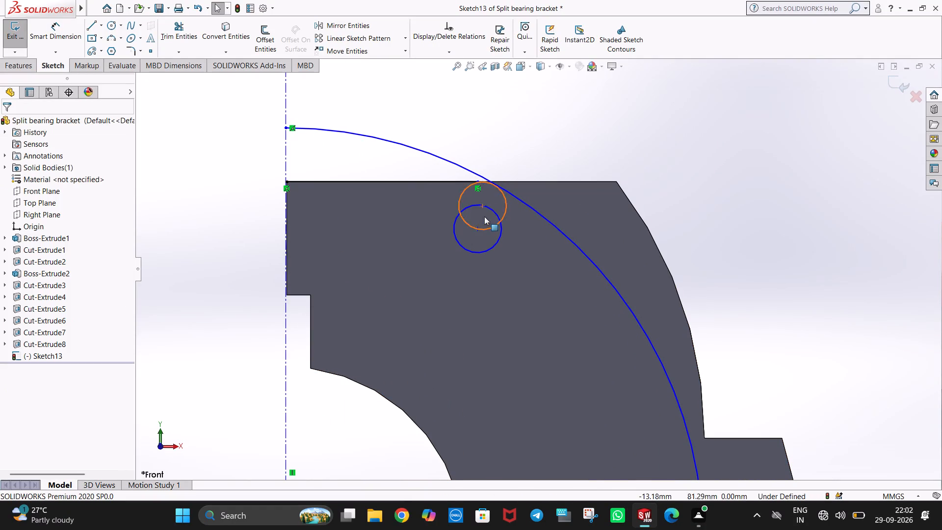
# Delete the original, lower 2 mm radius circle.
pyautogui.scroll(-3, 485, 227)
pyautogui.scroll(2, 461, 195)
pyautogui.click(520, 152)
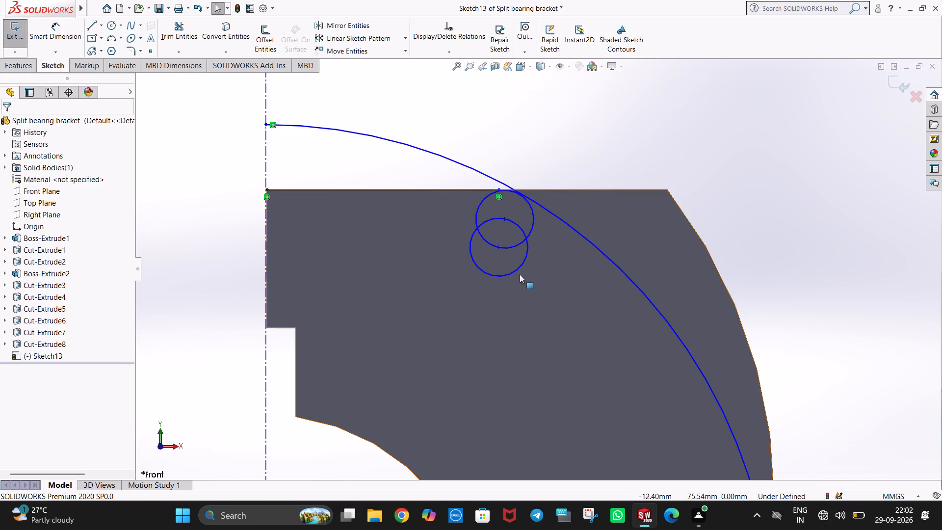
pyautogui.click(520, 268)
pyautogui.press('Delete')
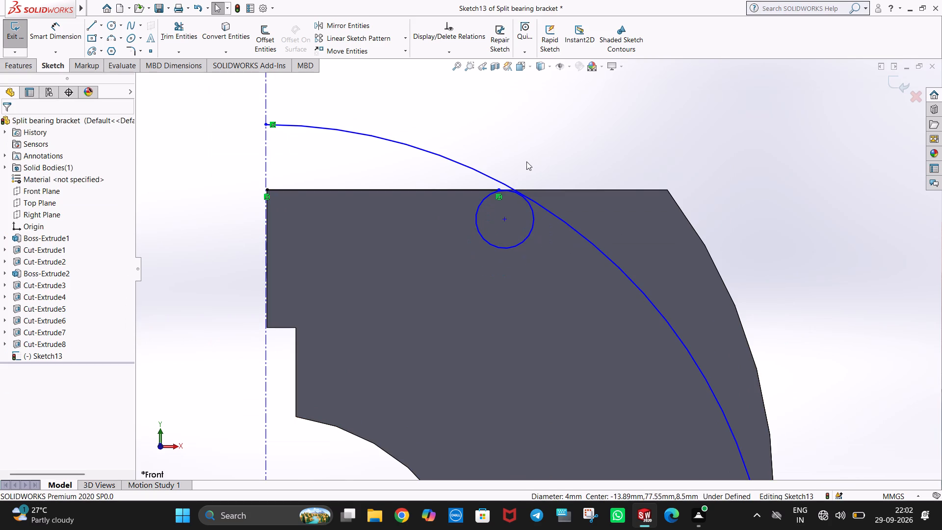
# Make the 2 mm radius circle tangent to the sketch's top horizontal line.
pyautogui.click(527, 160)
pyautogui.keyDown('ctrl'); pyautogui.click(486, 192); pyautogui.keyUp('ctrl')
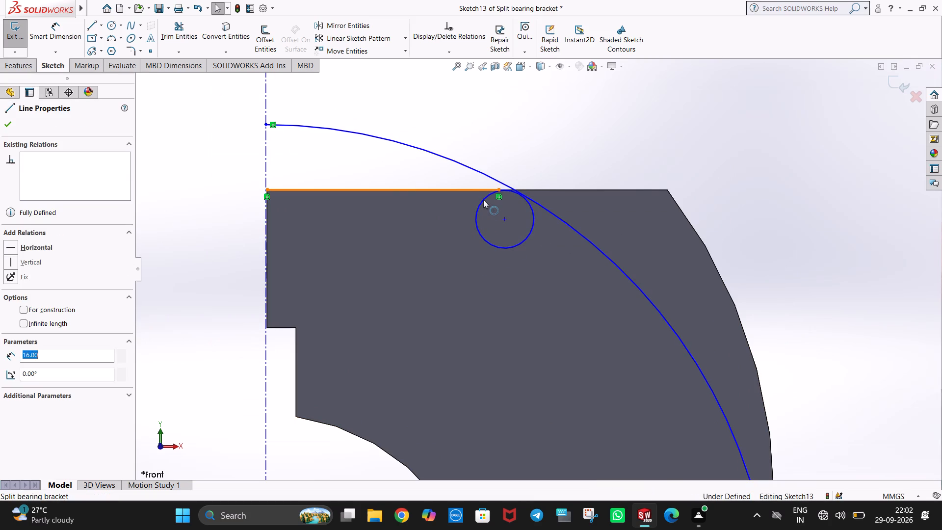
pyautogui.keyDown('ctrl'); pyautogui.click(483, 199); pyautogui.keyUp('ctrl')
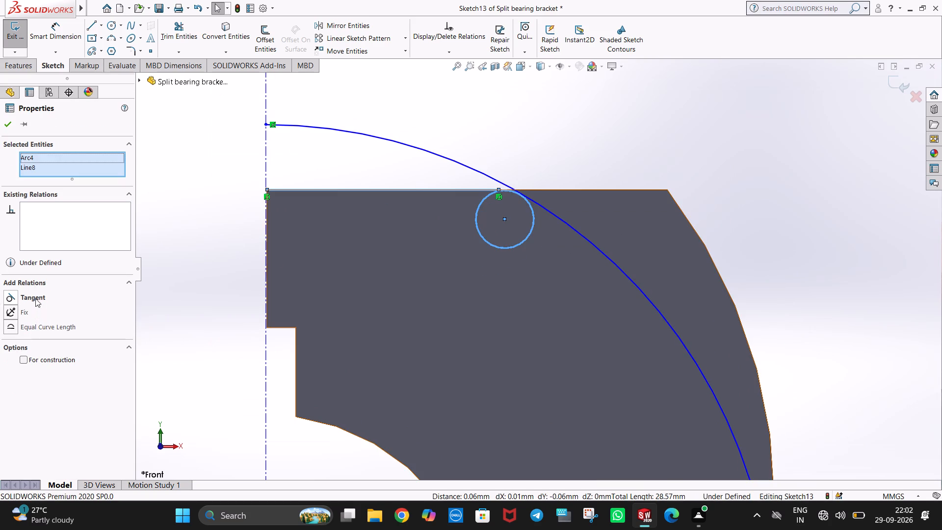
pyautogui.keyDown('ctrl'); pyautogui.click(36, 294); pyautogui.keyUp('ctrl')
pyautogui.click(559, 154)
# Make the 2 mm radius circle tangent to the large arc.
pyautogui.keyDown('ctrl'); pyautogui.click(531, 198); pyautogui.keyUp('ctrl')
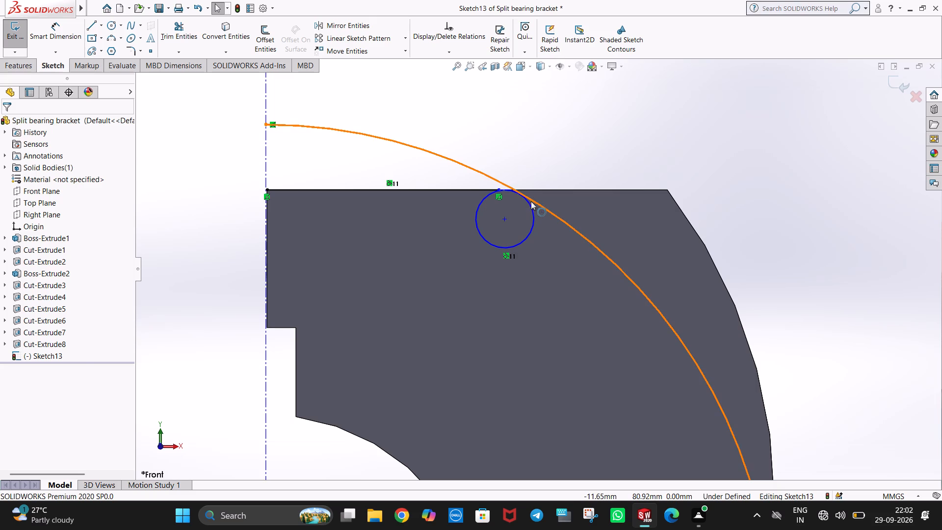
pyautogui.keyDown('ctrl'); pyautogui.click(529, 204); pyautogui.keyUp('ctrl')
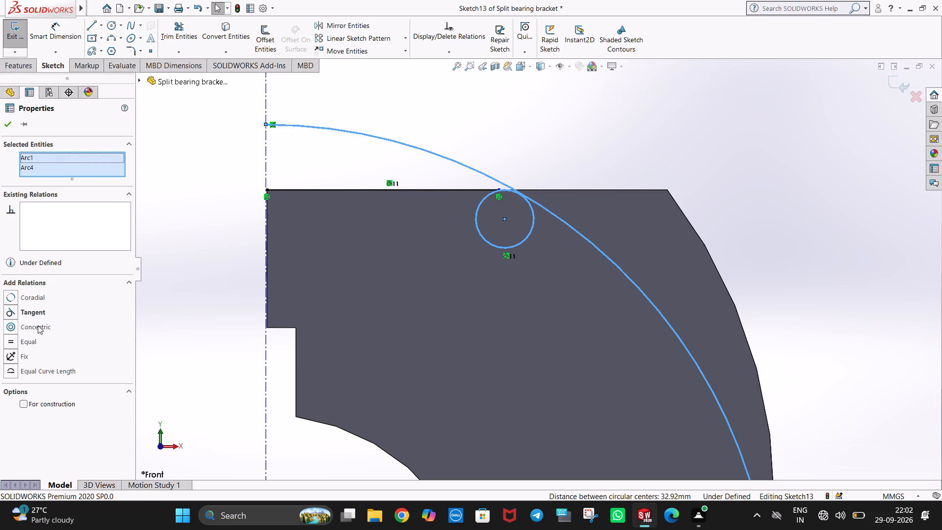
pyautogui.keyDown('ctrl'); pyautogui.click(42, 309); pyautogui.keyUp('ctrl')
pyautogui.click(559, 156)
pyautogui.scroll(3, 536, 323)
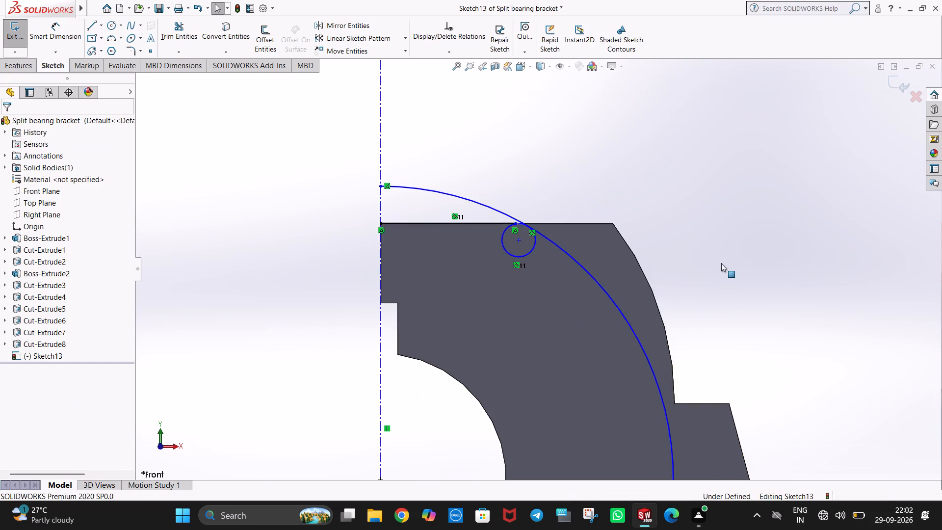
# Set the large arc's radius to 35 mm.
pyautogui.click(722, 263)
pyautogui.click(631, 330)
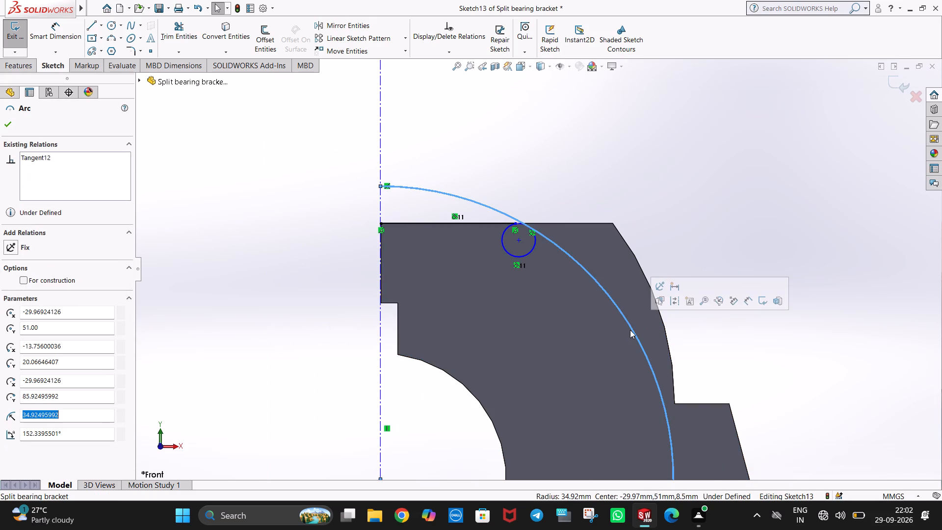
pyautogui.write('35')
pyautogui.press('Return')
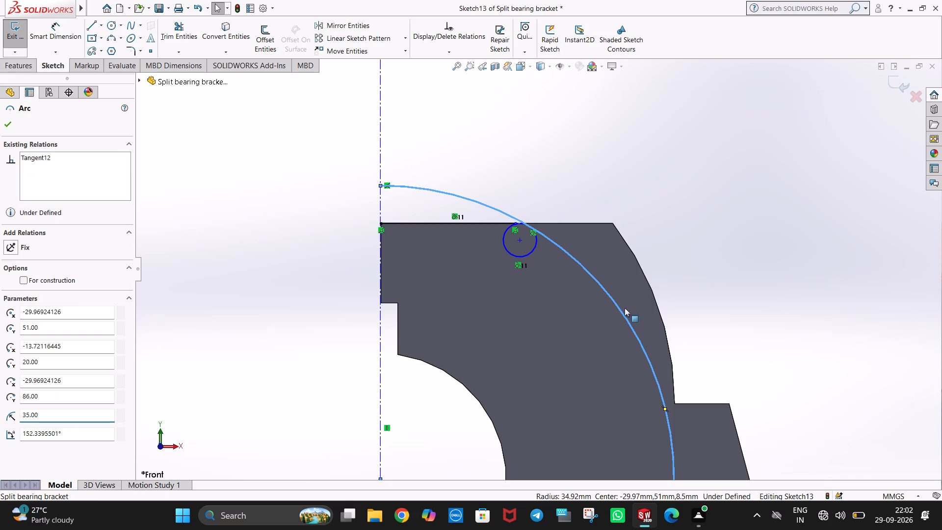
pyautogui.click(551, 156)
pyautogui.scroll(-1, 562, 234)
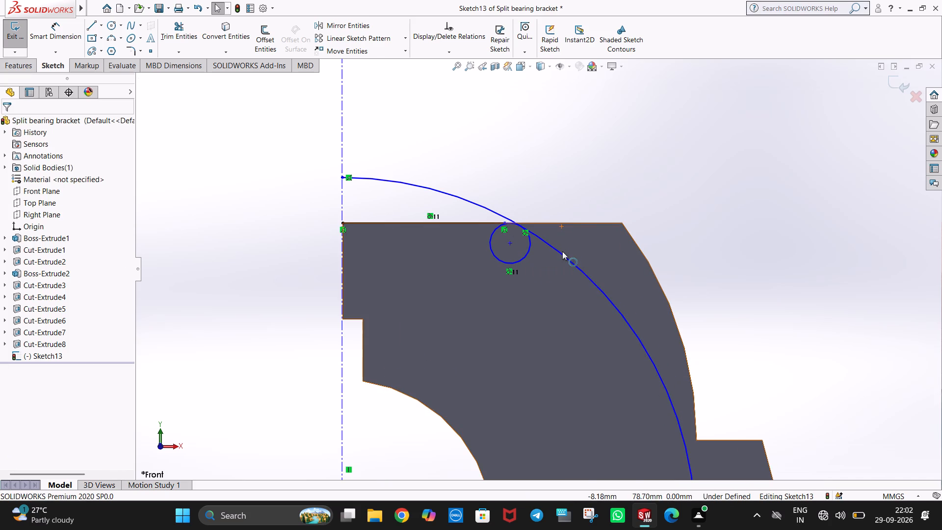
pyautogui.click(562, 251)
pyautogui.click(450, 127)
# Set the top horizontal line's length to 18 mm so that it extends past the large arc.
pyautogui.scroll(-3, 538, 287)
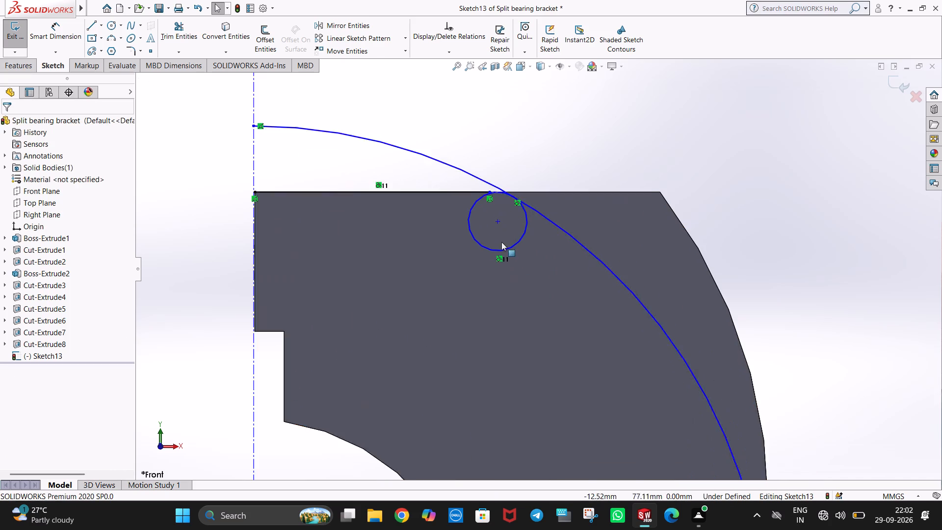
pyautogui.scroll(-3, 501, 223)
pyautogui.scroll(-5, 489, 152)
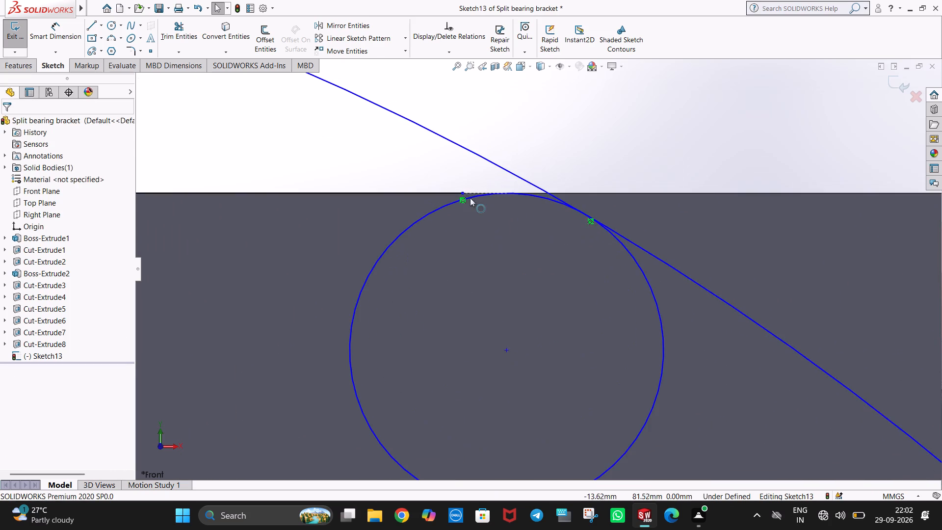
pyautogui.scroll(3, 445, 191)
pyautogui.scroll(3, 415, 234)
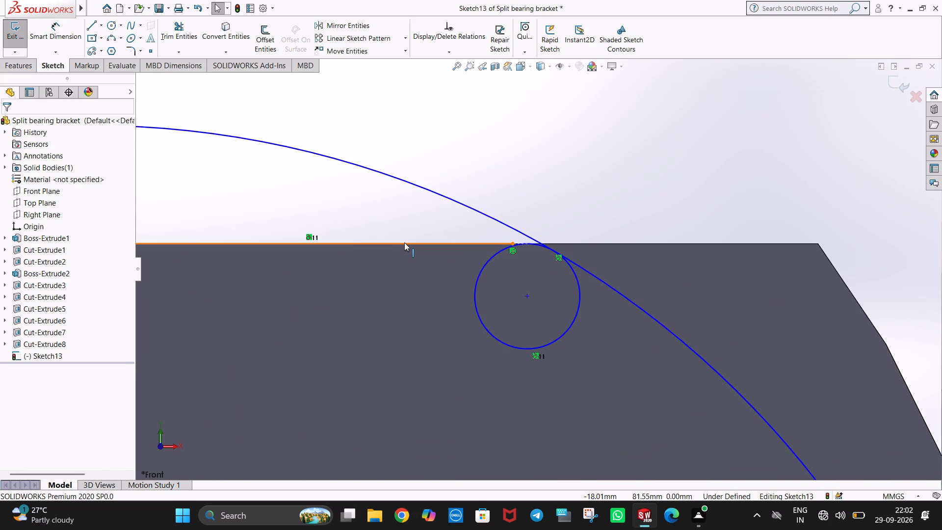
pyautogui.click(404, 242)
pyautogui.scroll(2, 405, 242)
pyautogui.write('18')
pyautogui.press('Return')
pyautogui.scroll(-2, 587, 230)
pyautogui.click(575, 208)
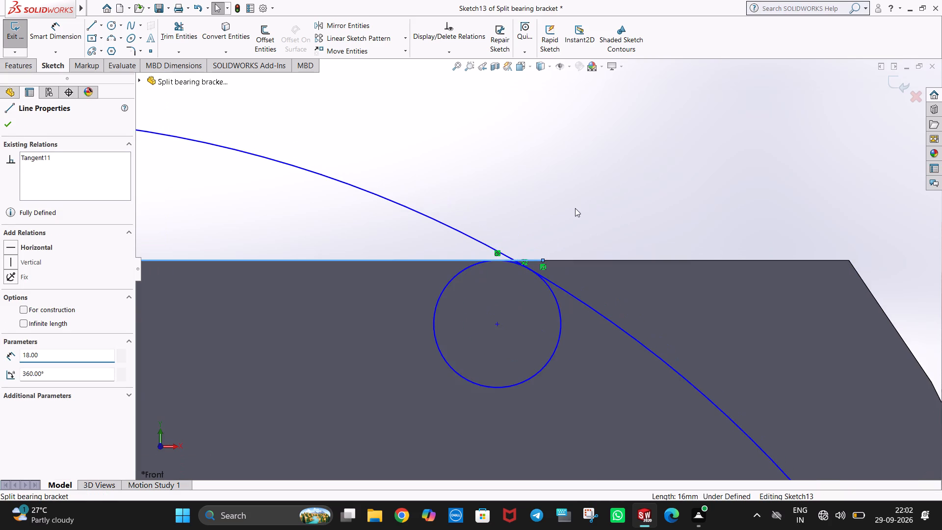
# Trim the large arc and the top line back to their tangent points on the 2 mm radius circle.
pyautogui.scroll(-8, 509, 250)
pyautogui.scroll(-3, 544, 286)
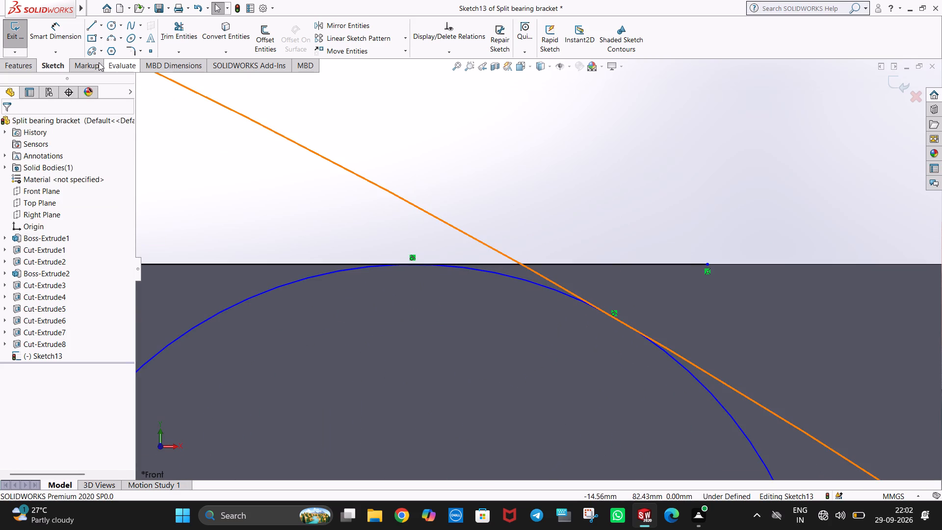
pyautogui.click(175, 27)
pyautogui.moveTo(469, 251); pyautogui.dragTo(509, 243)
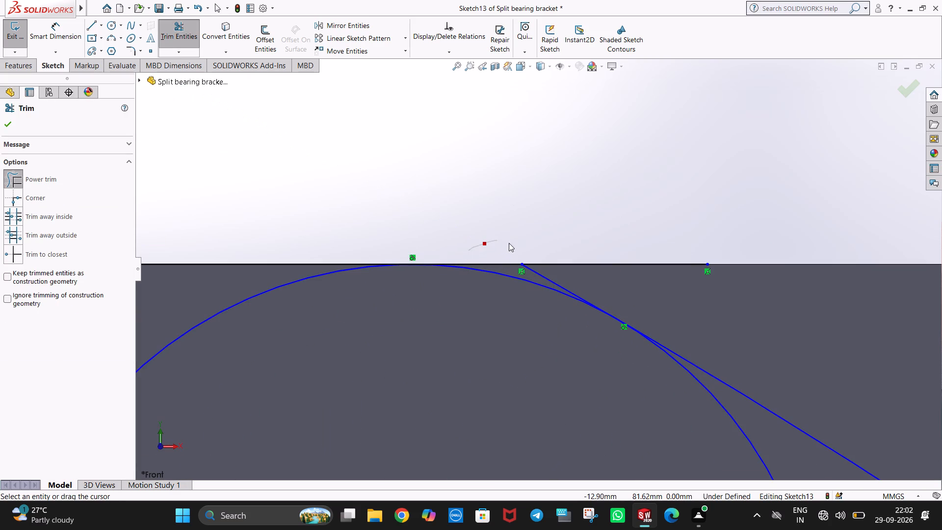
pyautogui.moveTo(509, 243); pyautogui.dragTo(544, 265)
pyautogui.click(545, 275)
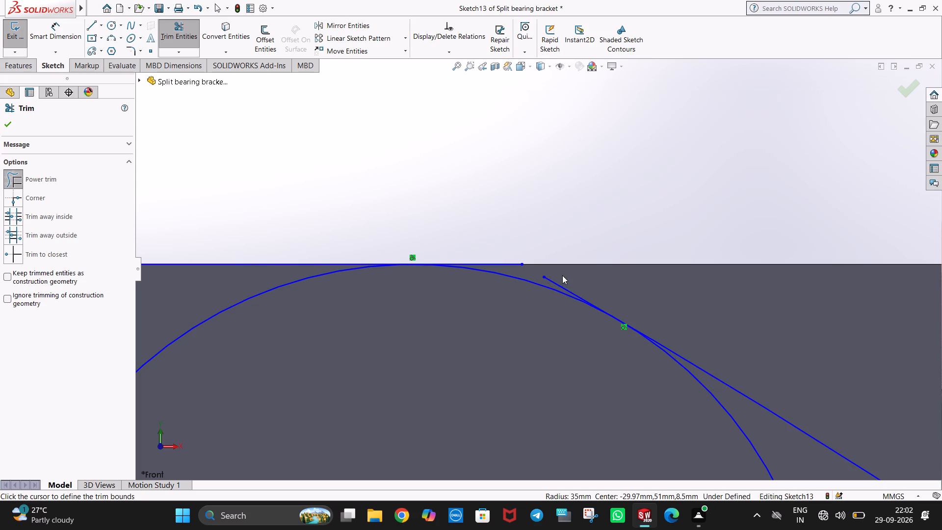
pyautogui.moveTo(479, 232); pyautogui.dragTo(507, 267)
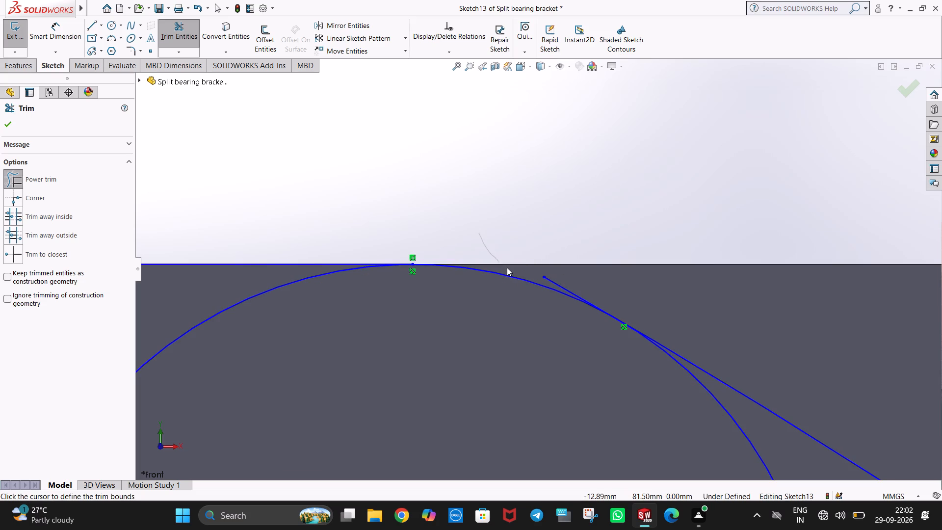
pyautogui.moveTo(507, 267); pyautogui.dragTo(515, 267)
pyautogui.scroll(-3, 566, 277)
pyautogui.moveTo(566, 286); pyautogui.dragTo(555, 295)
# Trim away the rest of the 2 mm radius circle, keeping only the short corner arc joining the top line and large arc.
pyautogui.scroll(11, 564, 301)
pyautogui.moveTo(397, 312); pyautogui.dragTo(561, 336)
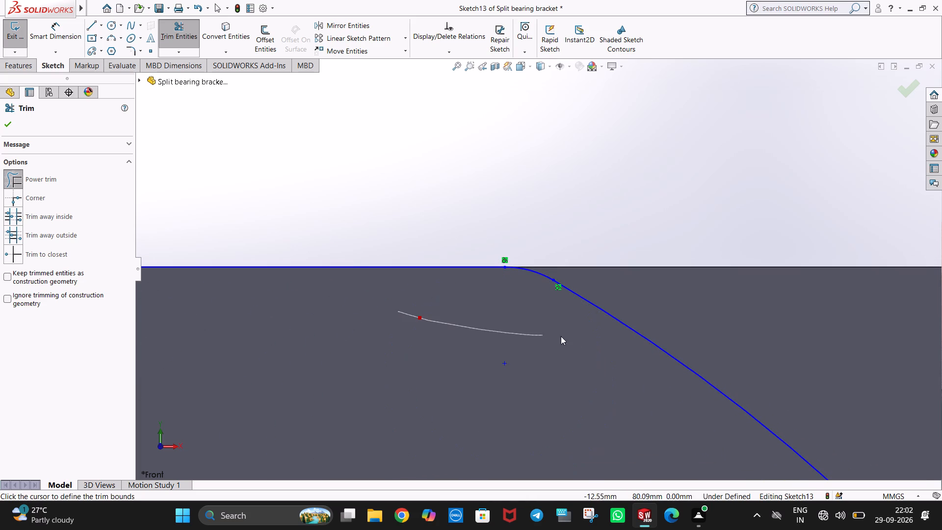
pyautogui.moveTo(561, 336); pyautogui.dragTo(576, 338)
pyautogui.scroll(11, 582, 336)
pyautogui.press('Escape')
# Examine the trimmed profile against the bracket's front face.
pyautogui.scroll(4, 594, 371)
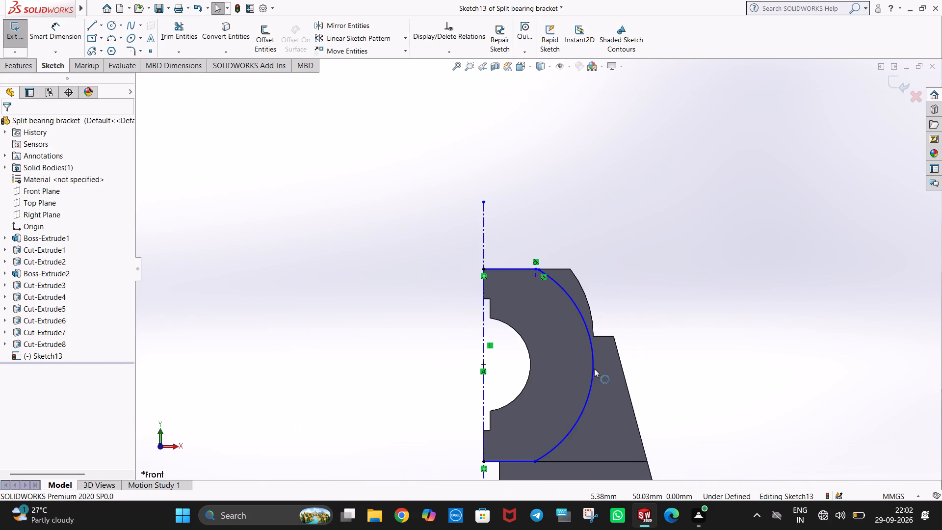
pyautogui.scroll(-1, 593, 377)
pyautogui.scroll(2, 593, 377)
pyautogui.click(623, 276)
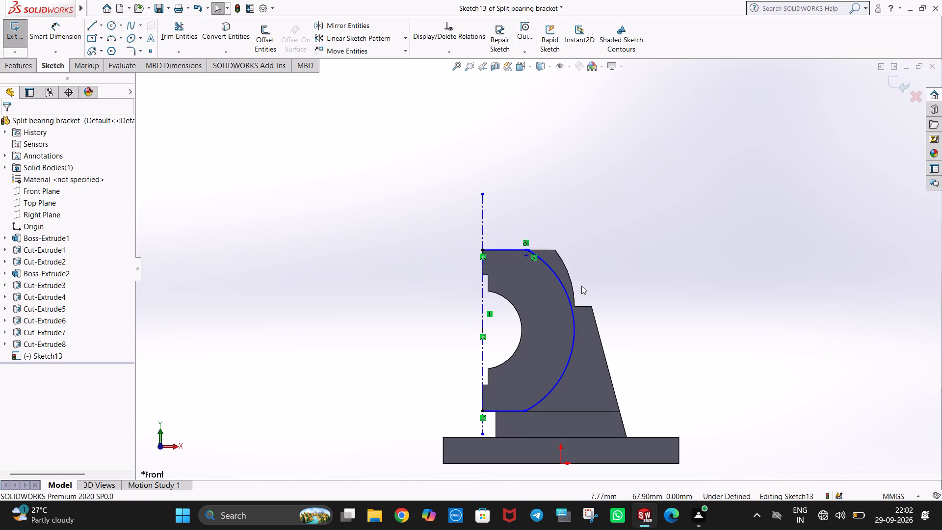
pyautogui.click(605, 221)
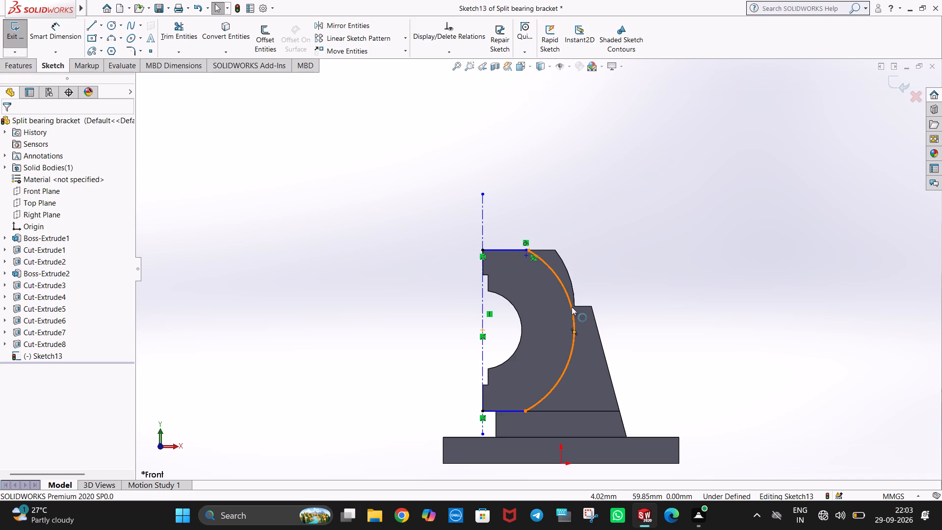
pyautogui.scroll(-2, 572, 330)
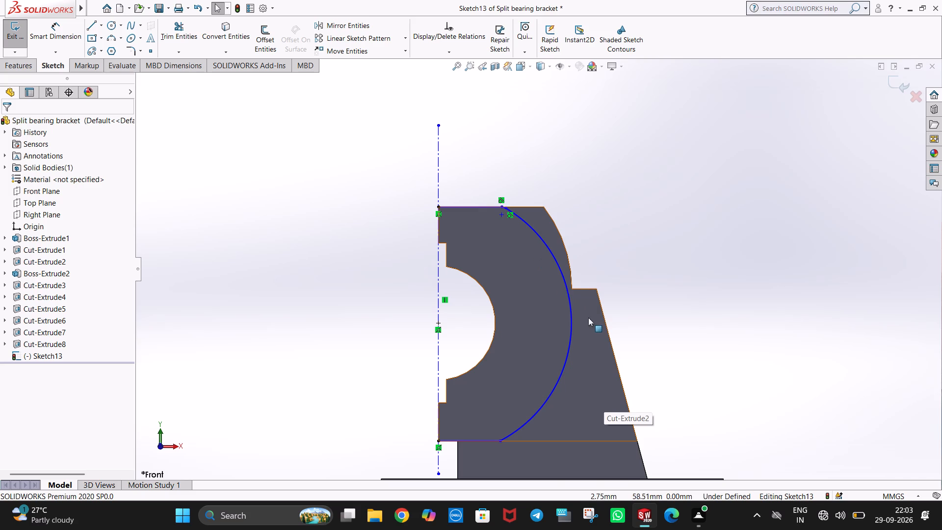
pyautogui.scroll(1, 591, 310)
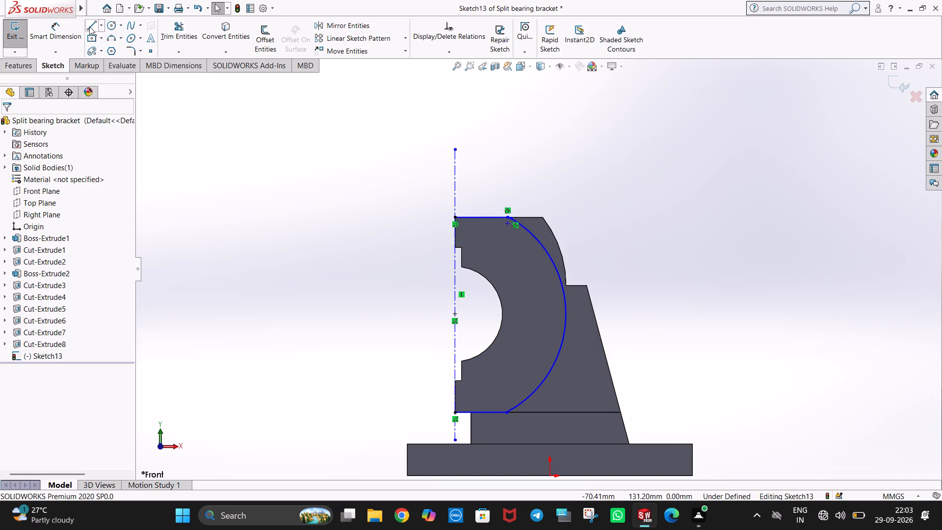
# Sketch a horizontal line along the bracket's top edge from the top line's end to the upper outer corner of the face.
pyautogui.click(89, 26)
pyautogui.click(507, 217)
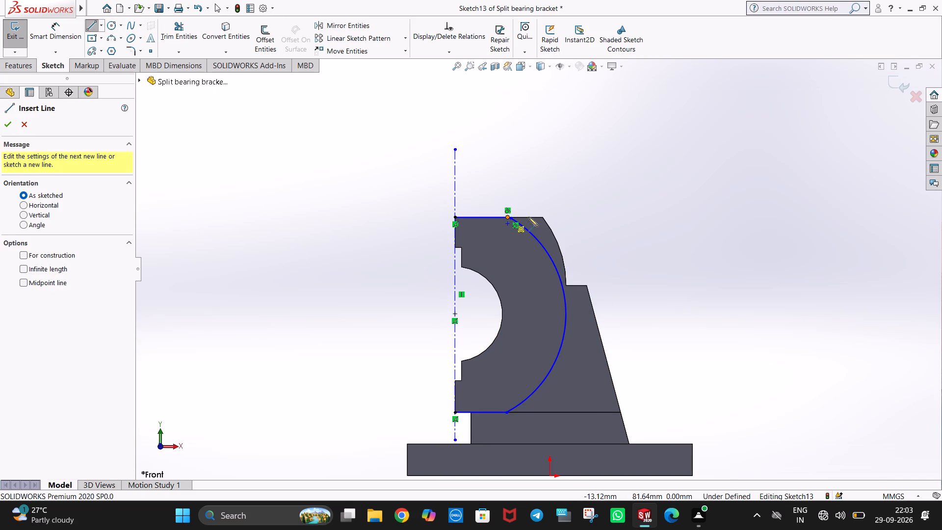
pyautogui.click(543, 217)
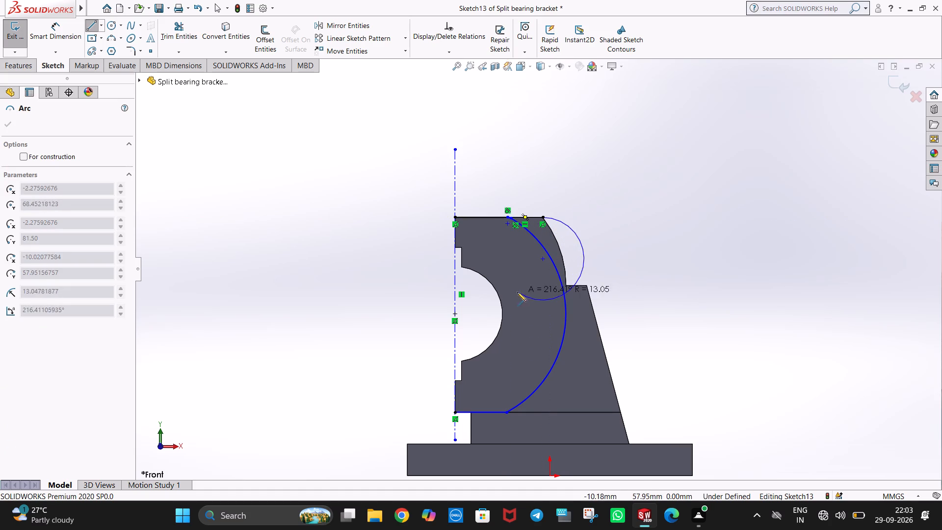
pyautogui.press('Escape')
pyautogui.press('Escape')
pyautogui.click(609, 228)
# Inspect the profile on the bracket from several angles, and return to the front view.
pyautogui.scroll(-5, 539, 247)
pyautogui.scroll(4, 574, 328)
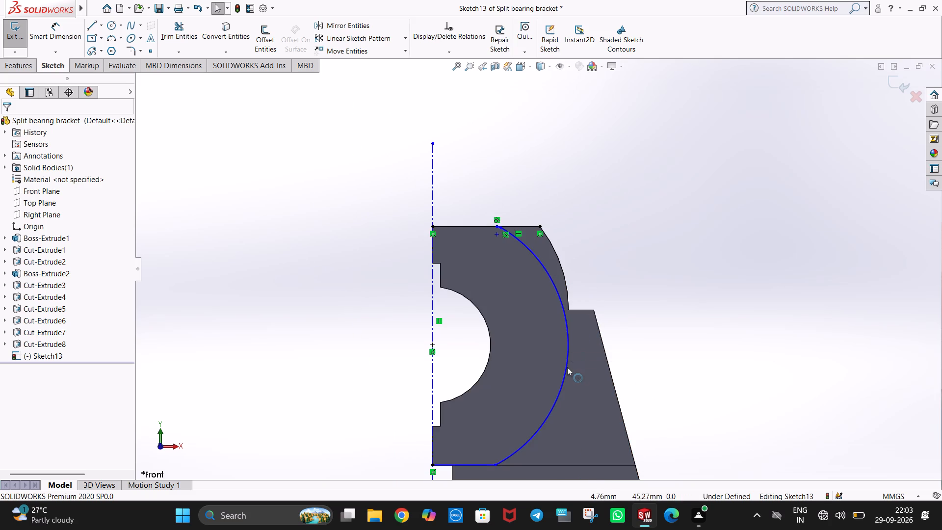
pyautogui.scroll(3, 568, 367)
pyautogui.scroll(-2, 563, 384)
pyautogui.moveTo(563, 382); pyautogui.dragTo(613, 394, button='middle')
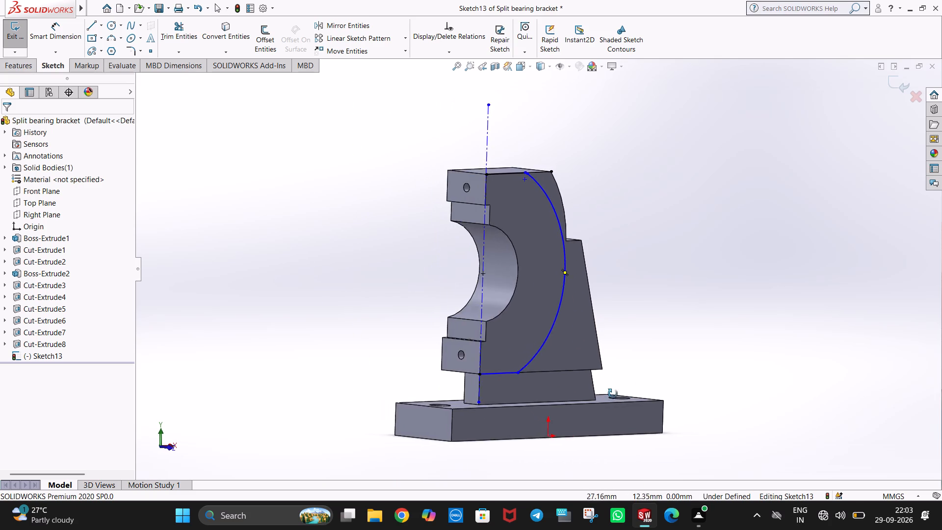
pyautogui.moveTo(613, 394); pyautogui.dragTo(632, 392, button='middle')
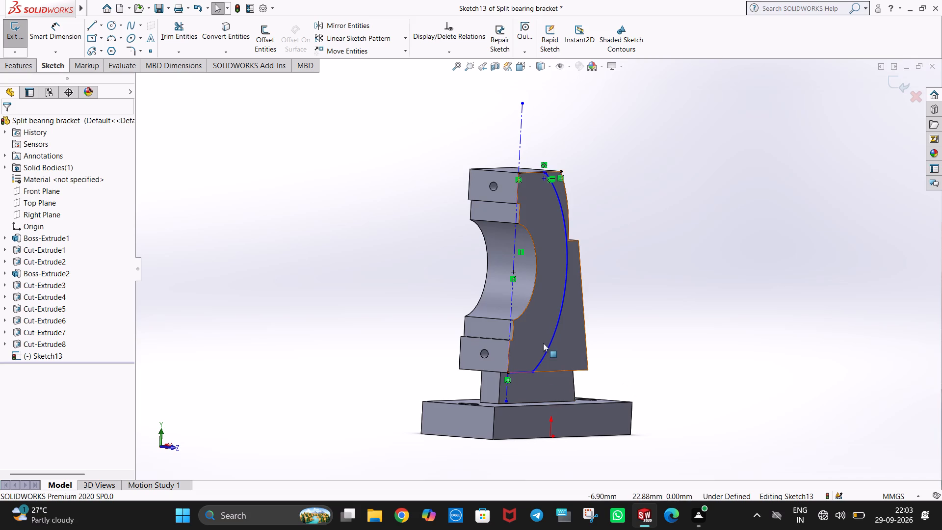
pyautogui.moveTo(543, 333); pyautogui.dragTo(415, 405, button='middle')
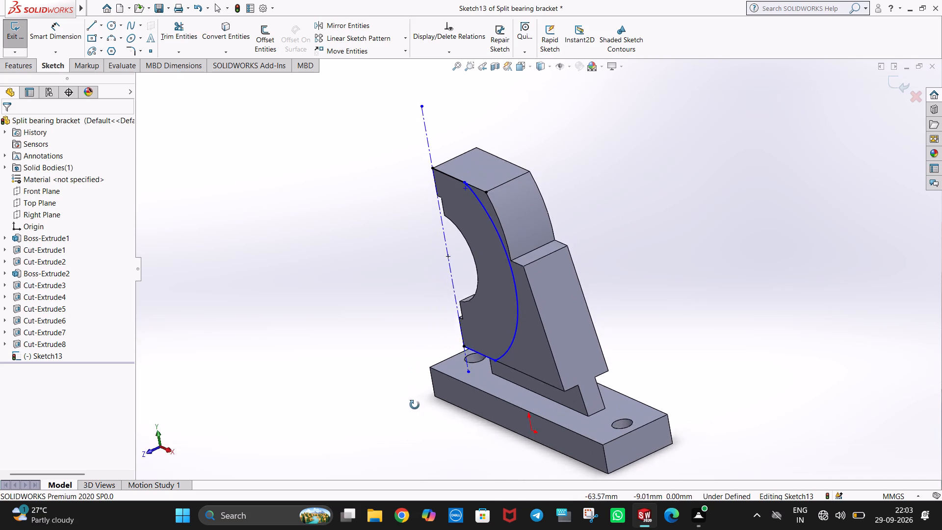
pyautogui.moveTo(415, 405); pyautogui.dragTo(454, 401, button='middle')
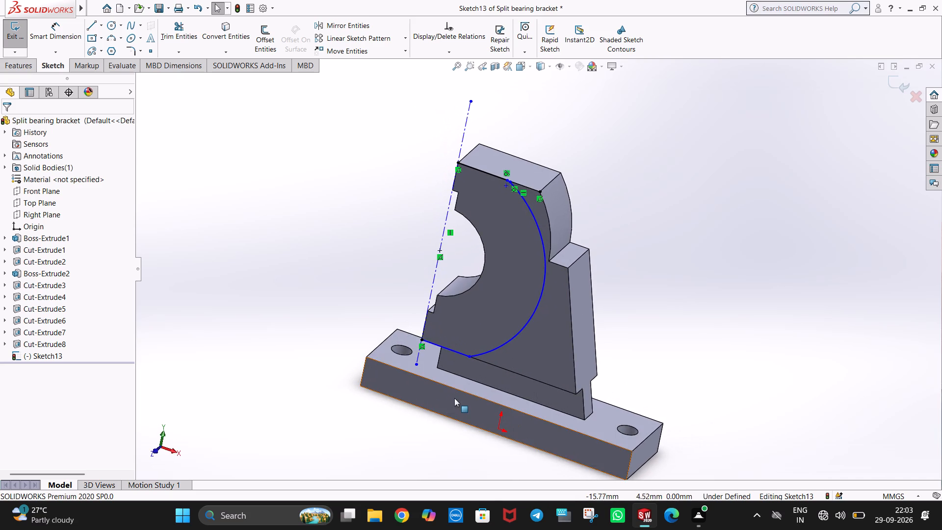
pyautogui.hotkey('ctrl', '1')
pyautogui.scroll(-3, 546, 165)
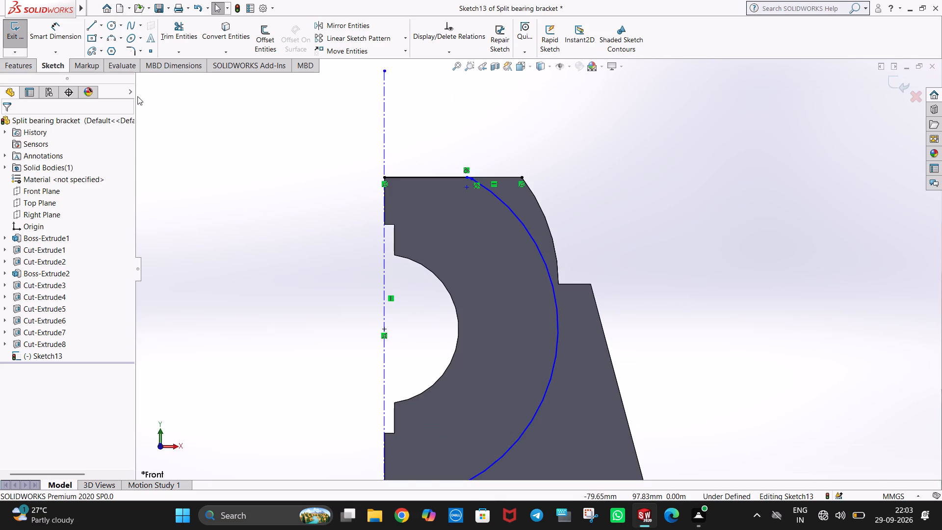
pyautogui.scroll(3, 545, 266)
# Sketch a freehand circle in the empty space beside the bracket's bearing opening, centred at about X -71.4, Y 52.3 mm.
pyautogui.click(614, 216)
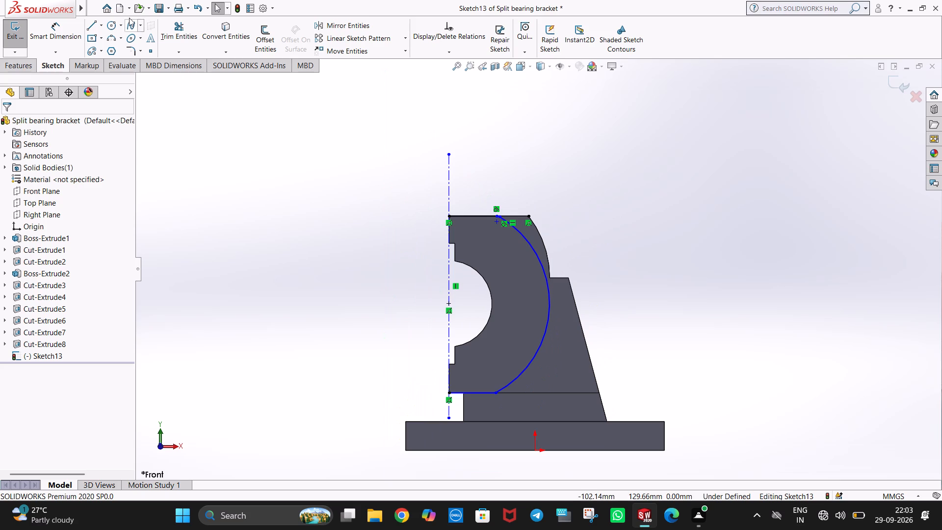
pyautogui.click(115, 23)
pyautogui.click(330, 300)
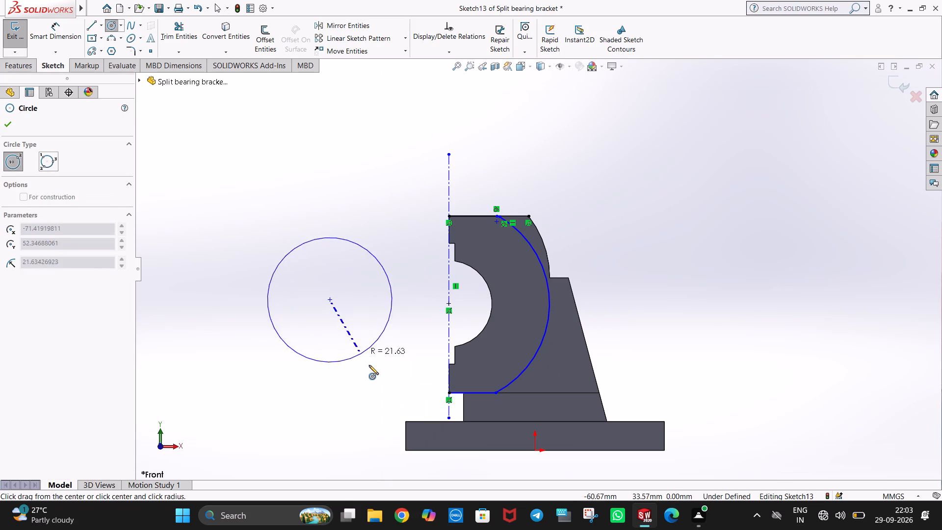
pyautogui.click(371, 368)
pyautogui.press('Escape')
pyautogui.click(369, 389)
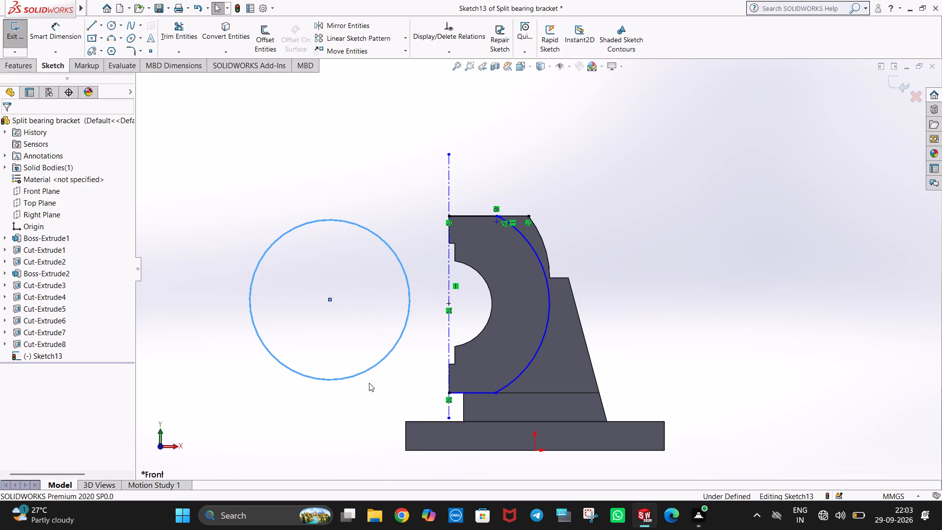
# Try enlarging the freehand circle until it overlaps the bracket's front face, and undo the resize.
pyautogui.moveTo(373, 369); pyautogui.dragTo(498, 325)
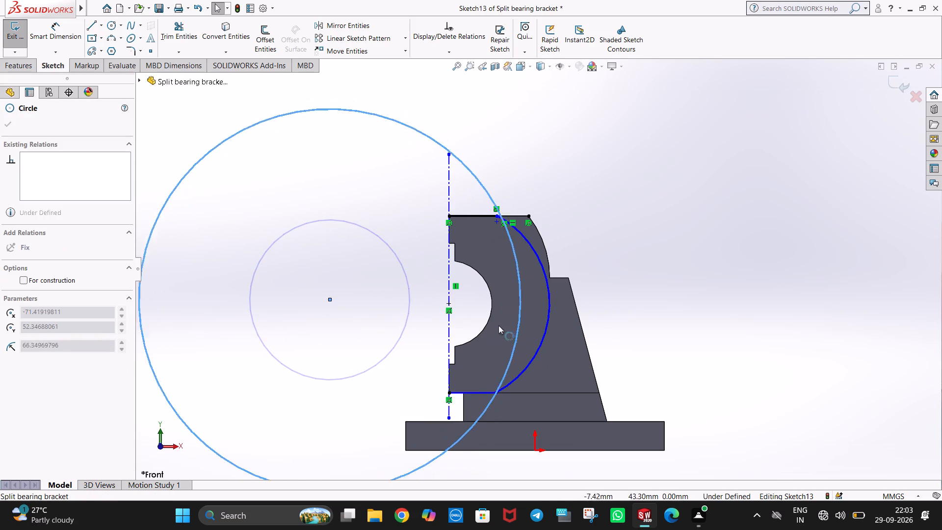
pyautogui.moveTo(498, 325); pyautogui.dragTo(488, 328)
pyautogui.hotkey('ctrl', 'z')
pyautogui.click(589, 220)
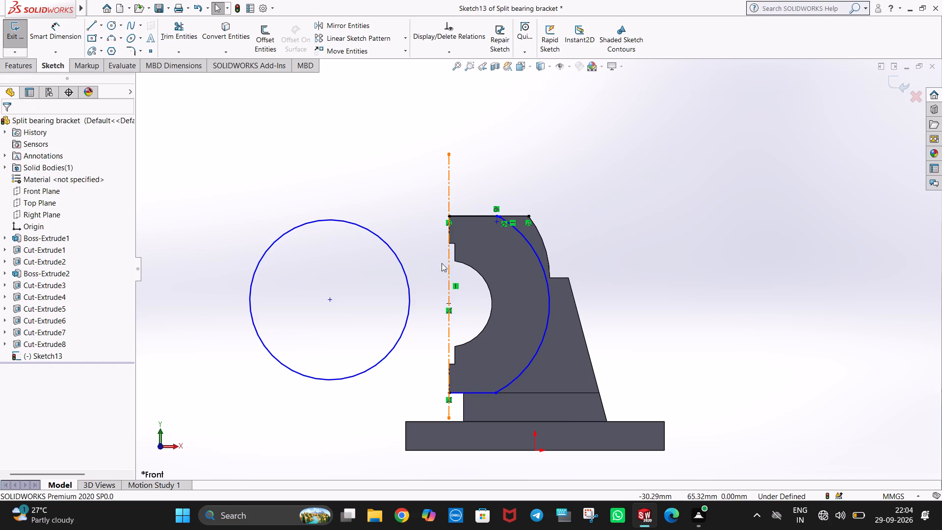
# Move the freehand circle onto the bracket's front face beside the upper curved edge, centred at about X -22.8, Y 62.8 mm.
pyautogui.keyDown('ctrl'); pyautogui.moveTo(406, 277); pyautogui.dragTo(533, 262); pyautogui.keyUp('ctrl')
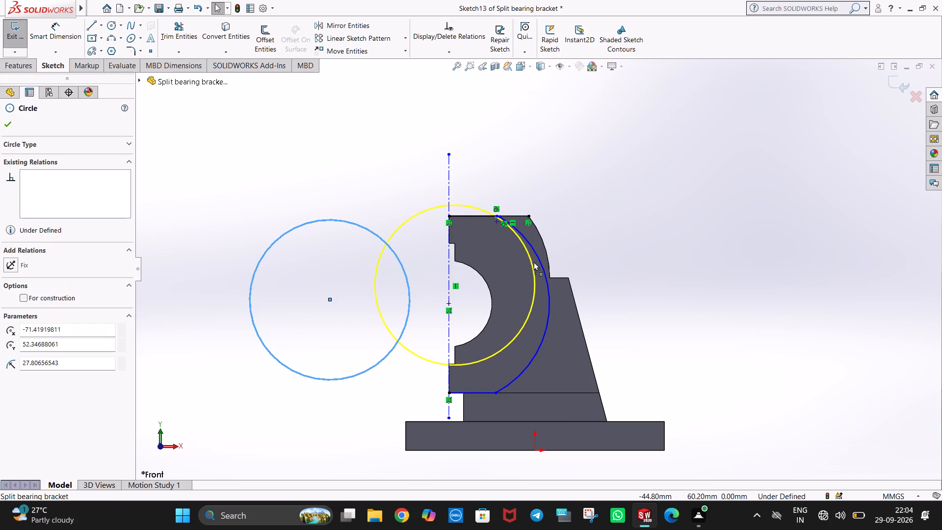
pyautogui.keyDown('ctrl'); pyautogui.moveTo(533, 262); pyautogui.dragTo(544, 249); pyautogui.keyUp('ctrl')
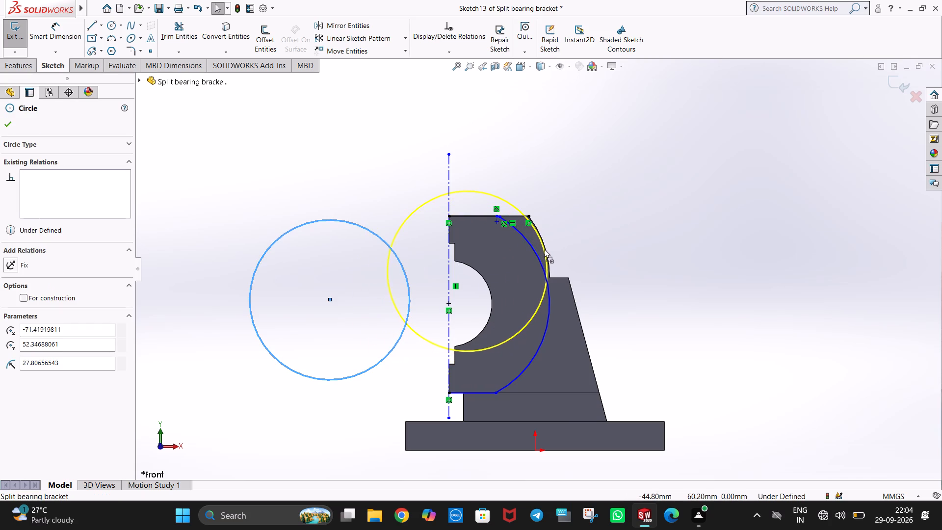
pyautogui.keyDown('ctrl'); pyautogui.moveTo(544, 249); pyautogui.dragTo(546, 247); pyautogui.keyUp('ctrl')
pyautogui.scroll(-4, 565, 227)
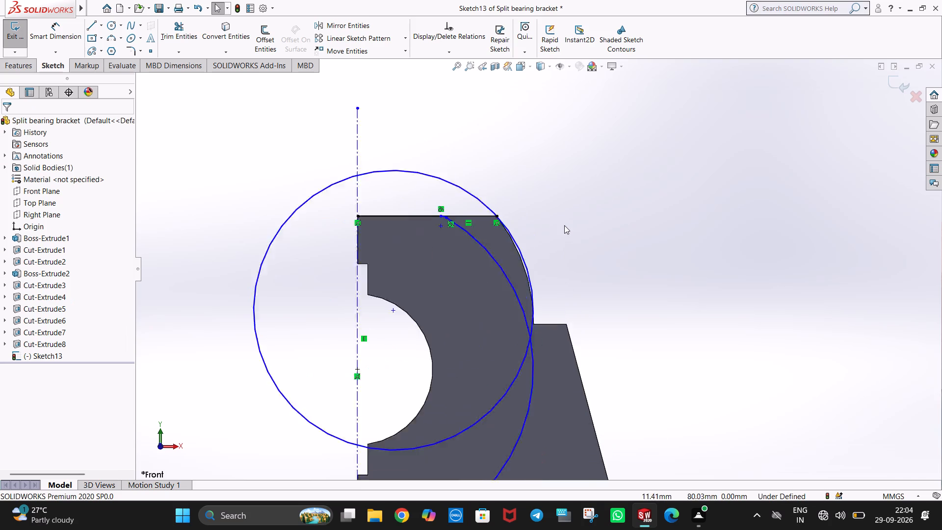
pyautogui.scroll(-1, 564, 225)
pyautogui.click(575, 215)
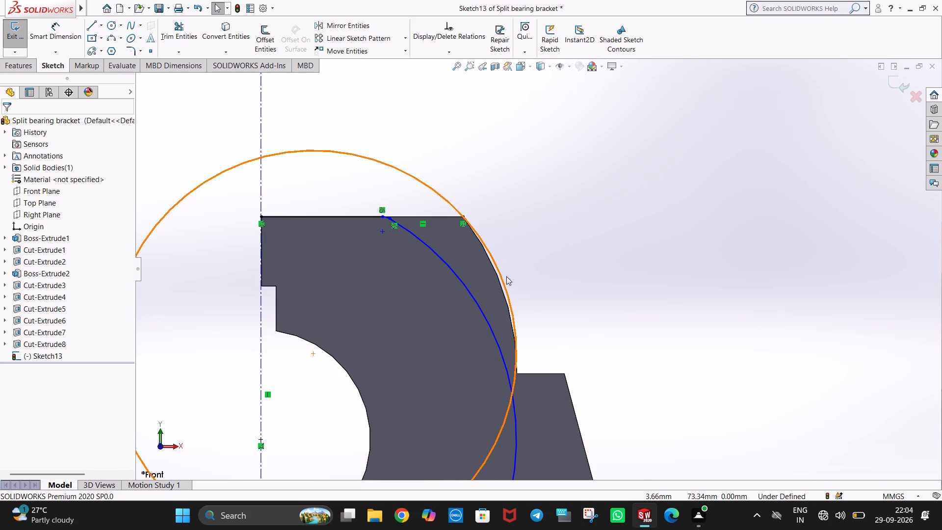
pyautogui.click(505, 236)
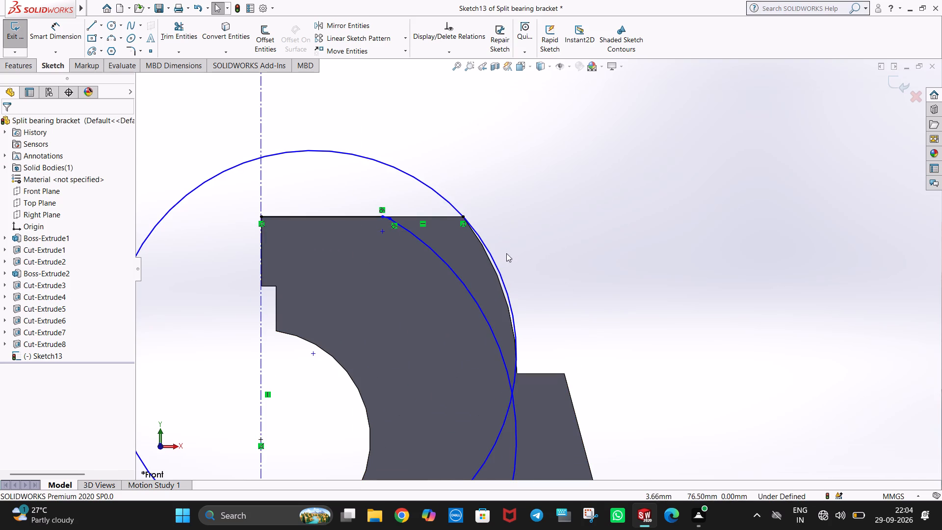
# Set the moved circle's radius to 35 mm.
pyautogui.click(500, 271)
pyautogui.write('35')
pyautogui.press('Return')
pyautogui.scroll(2, 542, 228)
pyautogui.click(600, 206)
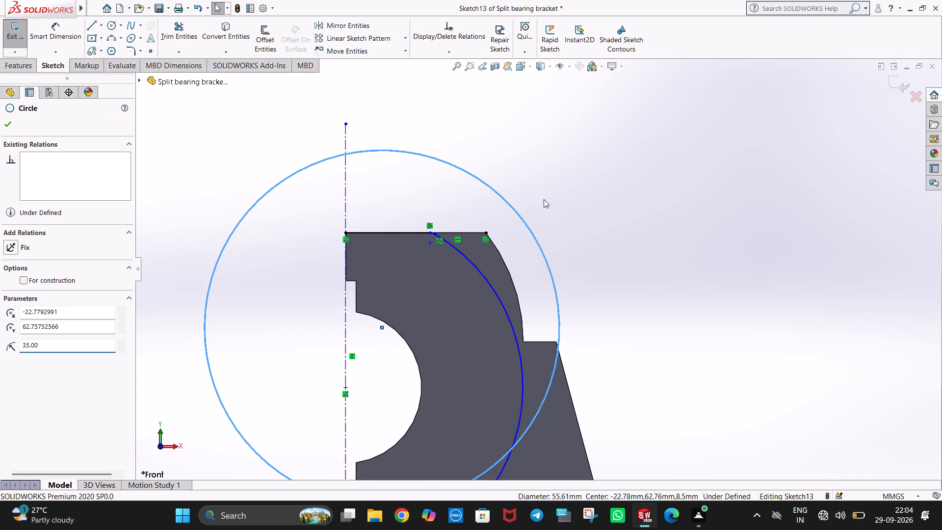
# Place a copy of the 35 mm radius circle centred at about X -29.8, Y 60.1 mm and delete the original circle.
pyautogui.keyDown('ctrl'); pyautogui.moveTo(471, 173); pyautogui.dragTo(444, 222); pyautogui.keyUp('ctrl')
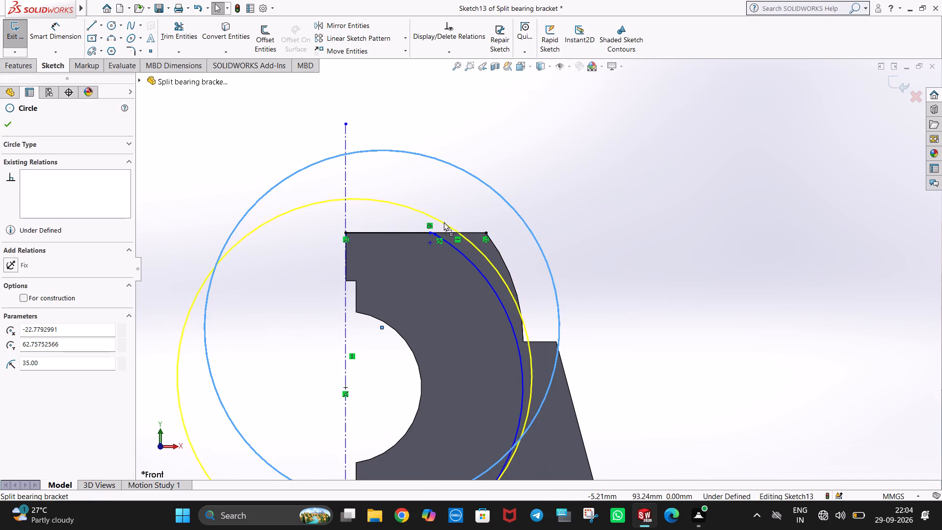
pyautogui.keyDown('ctrl'); pyautogui.moveTo(444, 222); pyautogui.dragTo(435, 186); pyautogui.keyUp('ctrl')
pyautogui.scroll(1, 576, 235)
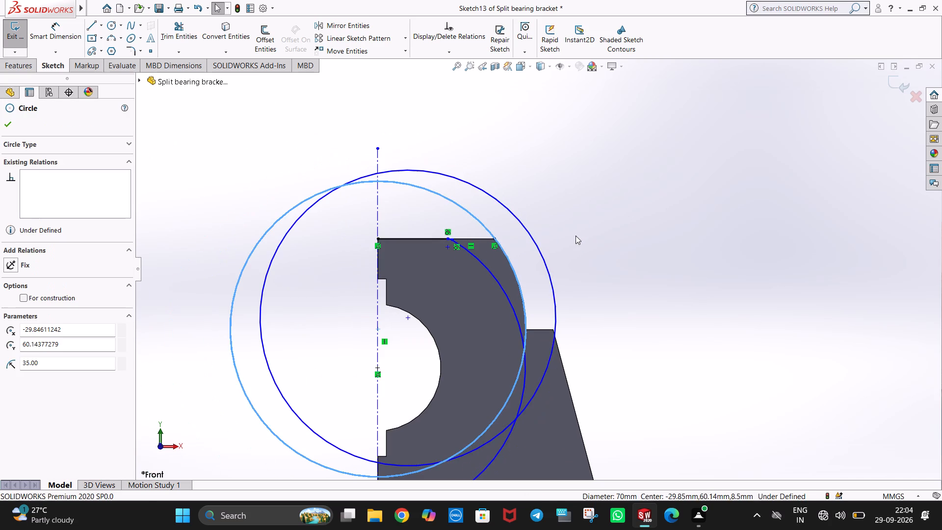
pyautogui.click(593, 261)
pyautogui.click(546, 268)
pyautogui.press('Delete')
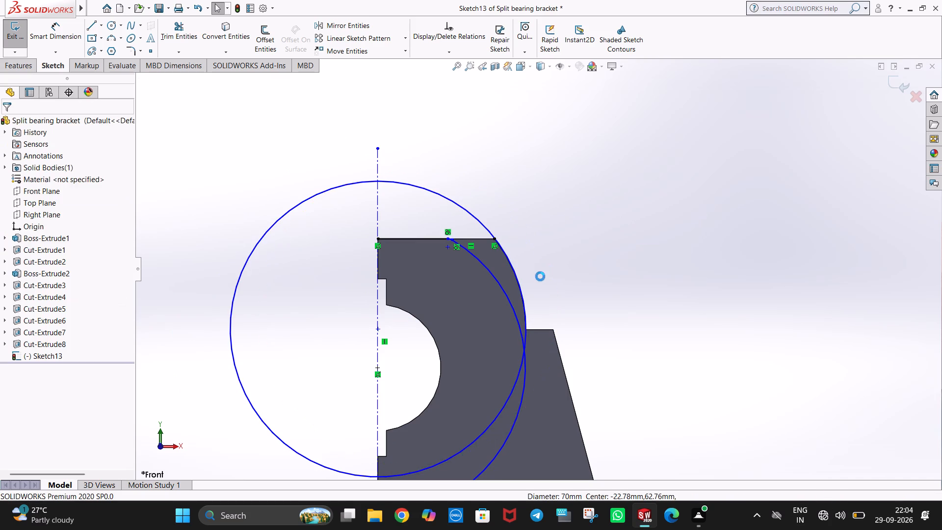
# Examine how closely the 35 mm radius circle follows the bracket's upper curved outer edge.
pyautogui.scroll(-1, 521, 299)
pyautogui.click(549, 271)
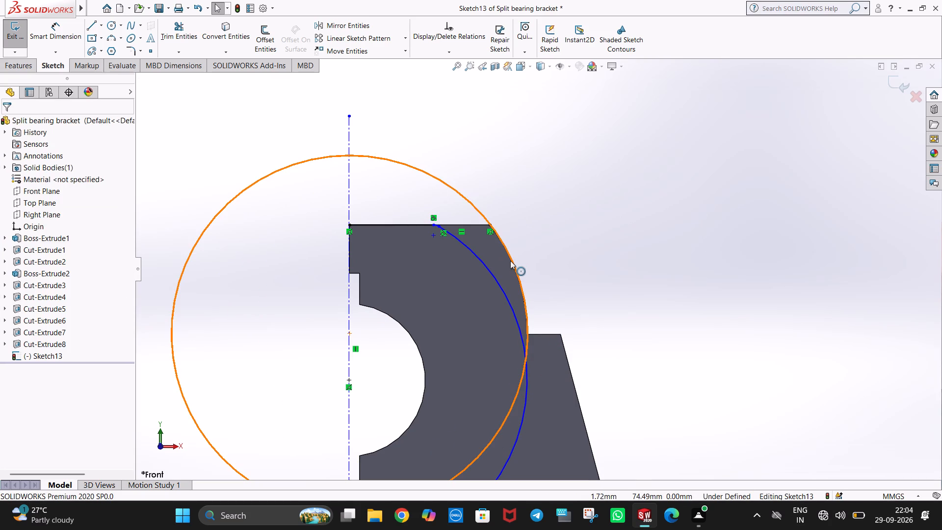
pyautogui.keyDown('ctrl'); pyautogui.click(510, 261); pyautogui.keyUp('ctrl')
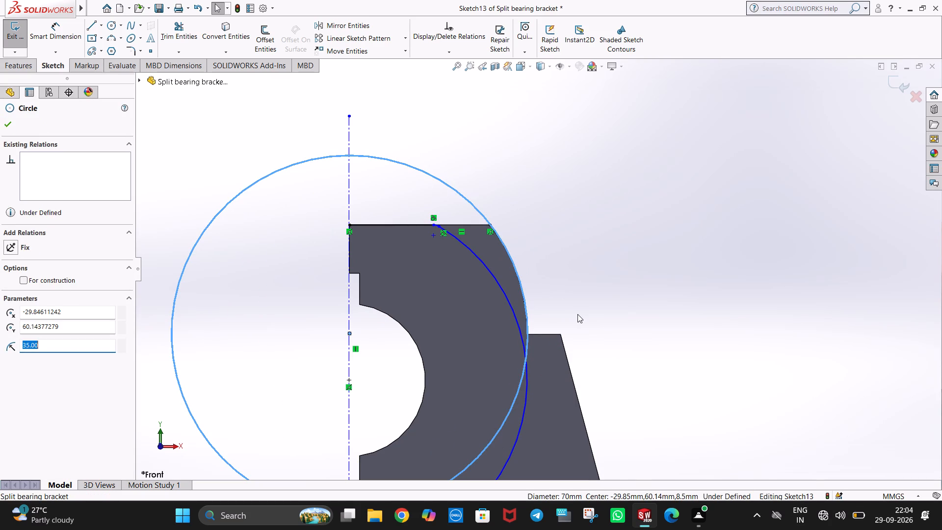
pyautogui.click(578, 314)
pyautogui.scroll(-1, 508, 280)
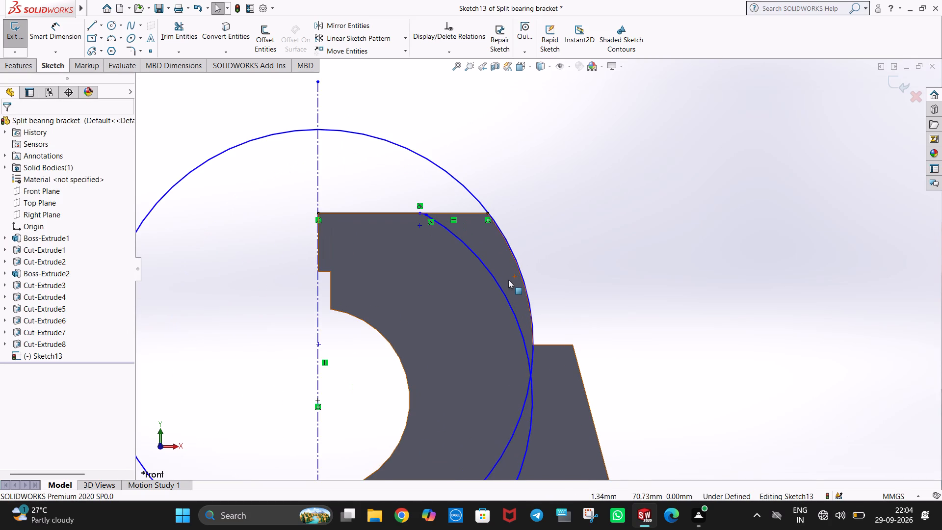
pyautogui.scroll(2, 508, 280)
pyautogui.scroll(-2, 531, 237)
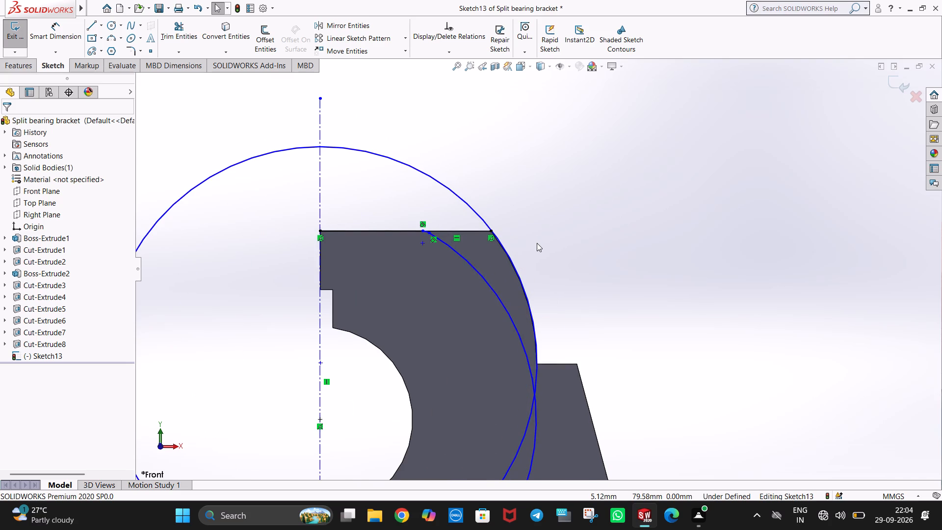
pyautogui.scroll(-5, 537, 243)
pyautogui.scroll(11, 500, 260)
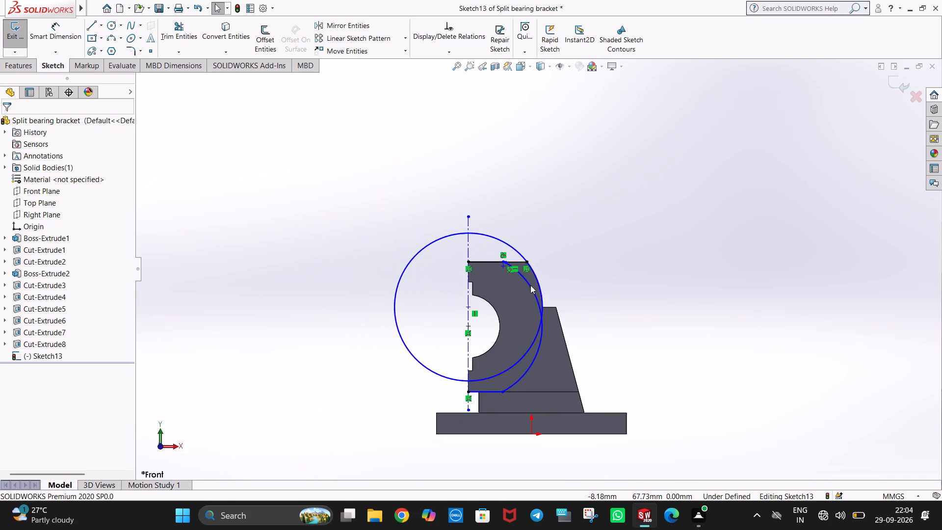
pyautogui.click(595, 244)
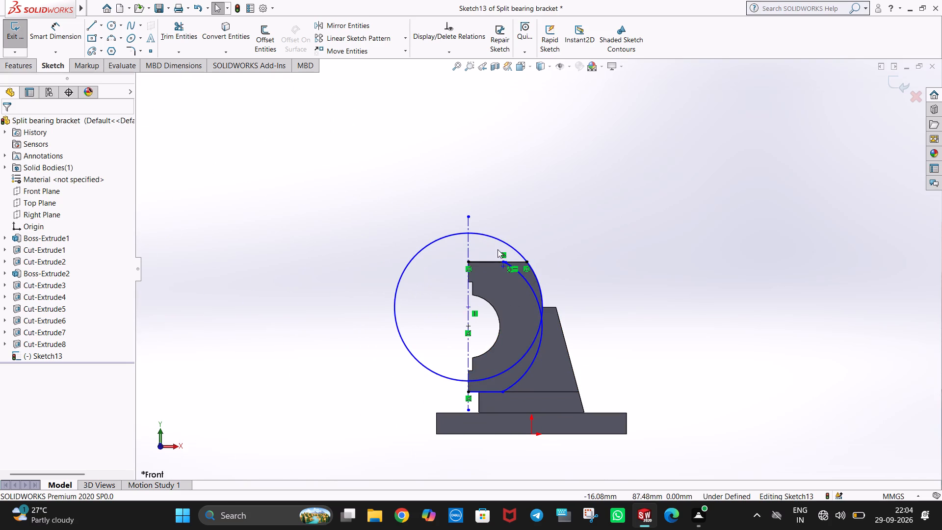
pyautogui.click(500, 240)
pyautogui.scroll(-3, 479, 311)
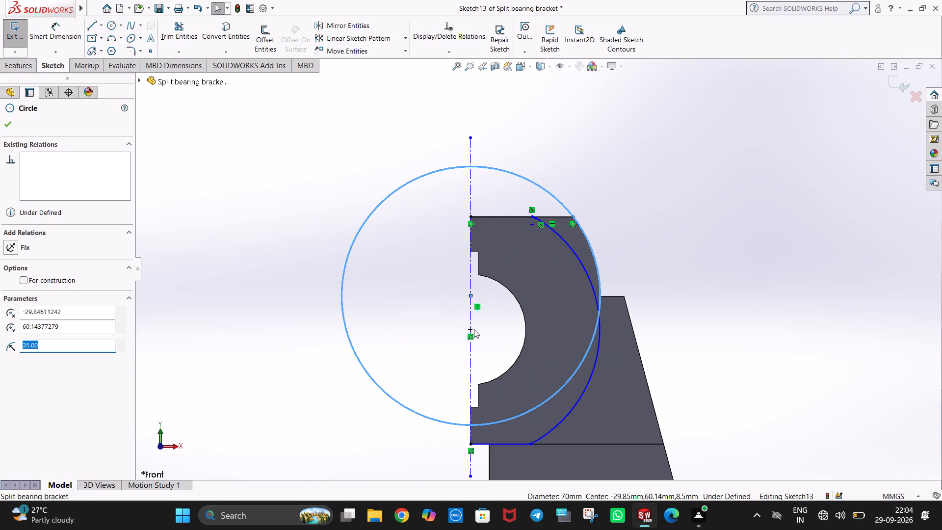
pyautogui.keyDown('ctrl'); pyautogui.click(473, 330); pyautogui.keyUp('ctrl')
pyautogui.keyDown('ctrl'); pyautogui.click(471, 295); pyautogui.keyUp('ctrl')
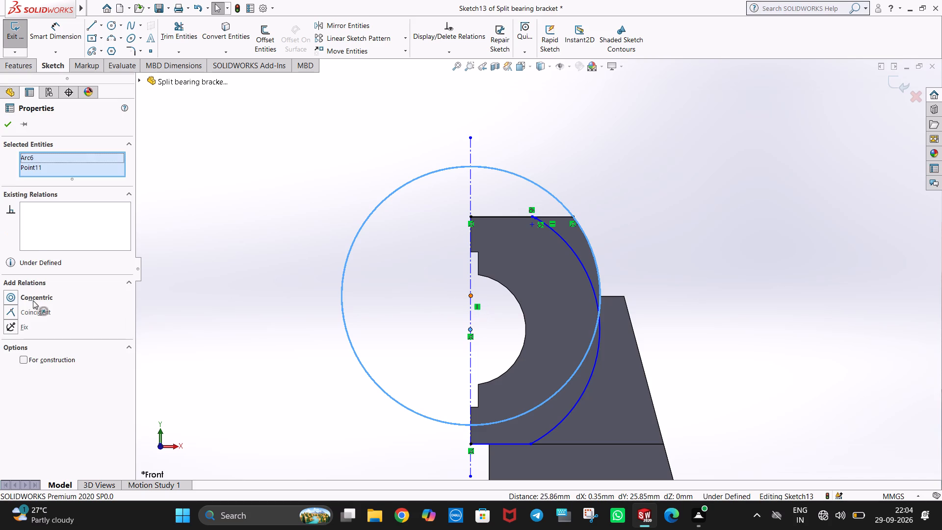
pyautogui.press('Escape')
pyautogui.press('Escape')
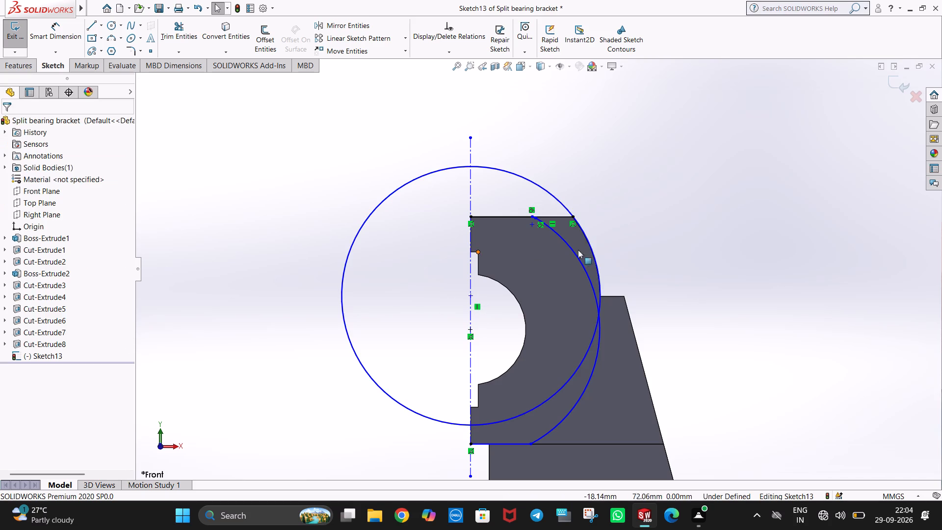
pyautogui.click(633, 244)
# Add a Vertical relation between the circle's centre point and the lower centre point on the centreline.
pyautogui.scroll(-3, 525, 272)
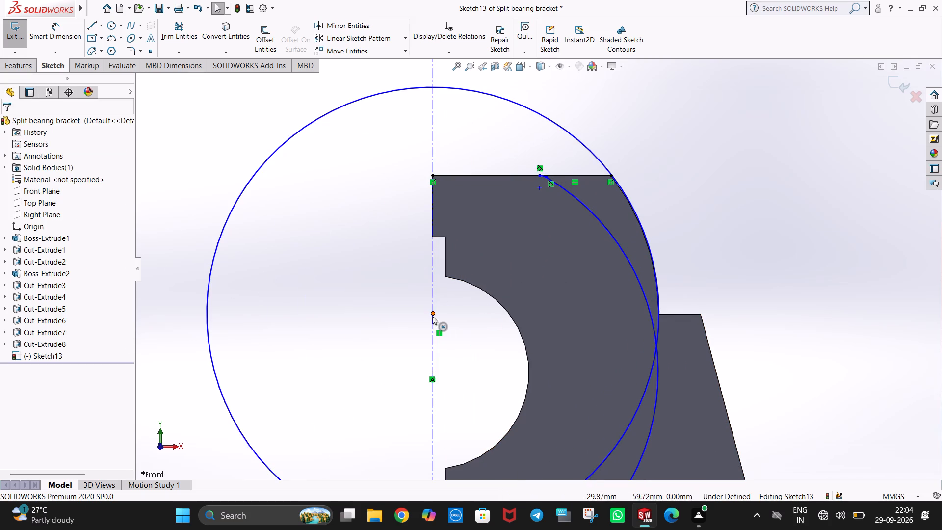
pyautogui.keyDown('ctrl'); pyautogui.click(432, 314); pyautogui.keyUp('ctrl')
pyautogui.keyDown('ctrl'); pyautogui.click(432, 371); pyautogui.keyUp('ctrl')
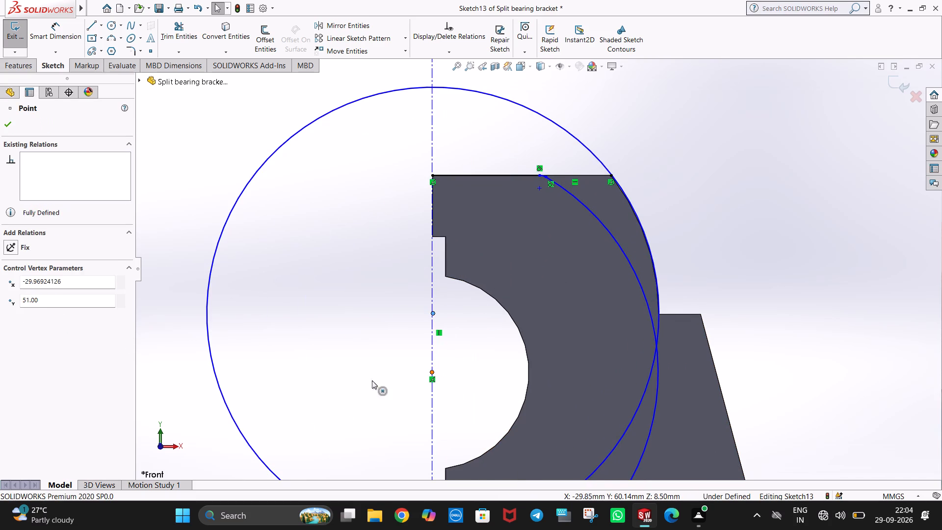
pyautogui.keyDown('ctrl'); pyautogui.click(31, 310); pyautogui.keyUp('ctrl')
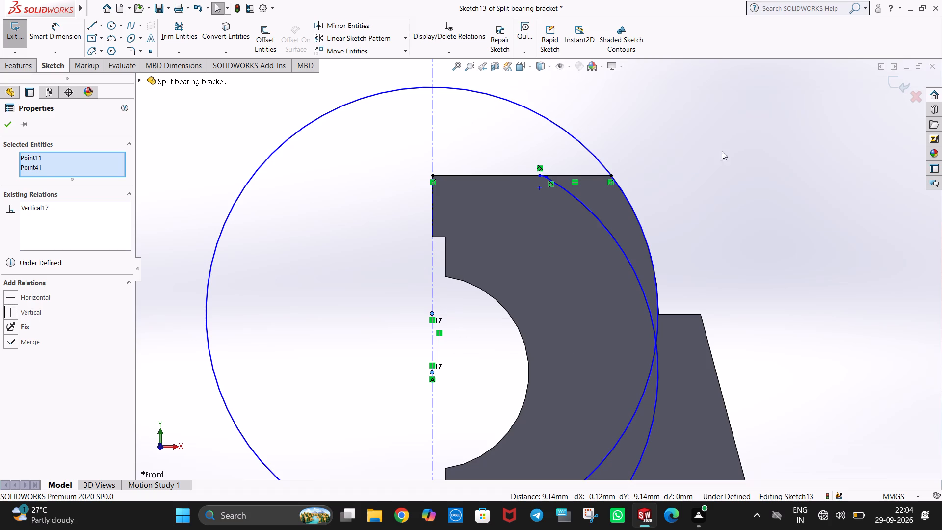
pyautogui.click(693, 171)
# Trim away the half of the 35 mm radius circle that lies outside the bracket beyond the vertical centreline.
pyautogui.scroll(2, 680, 226)
pyautogui.scroll(-4, 629, 228)
pyautogui.scroll(-3, 559, 254)
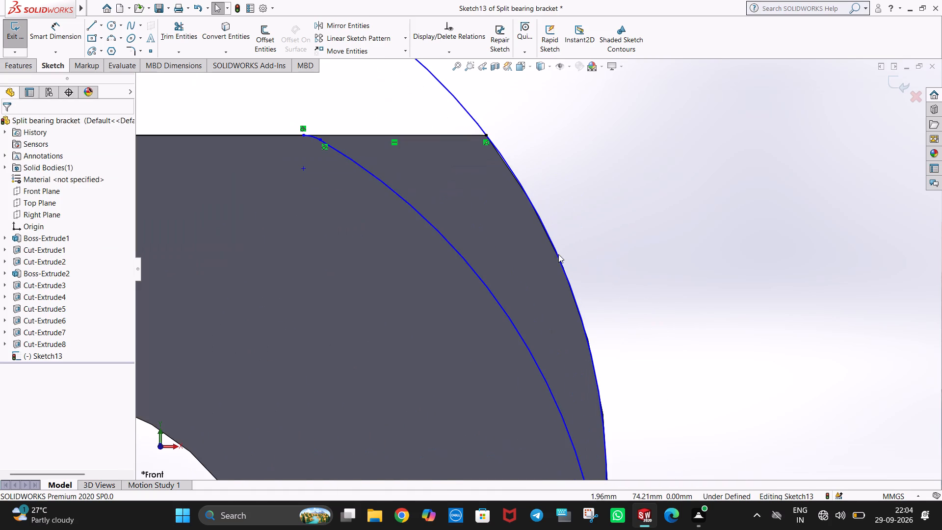
pyautogui.scroll(9, 557, 254)
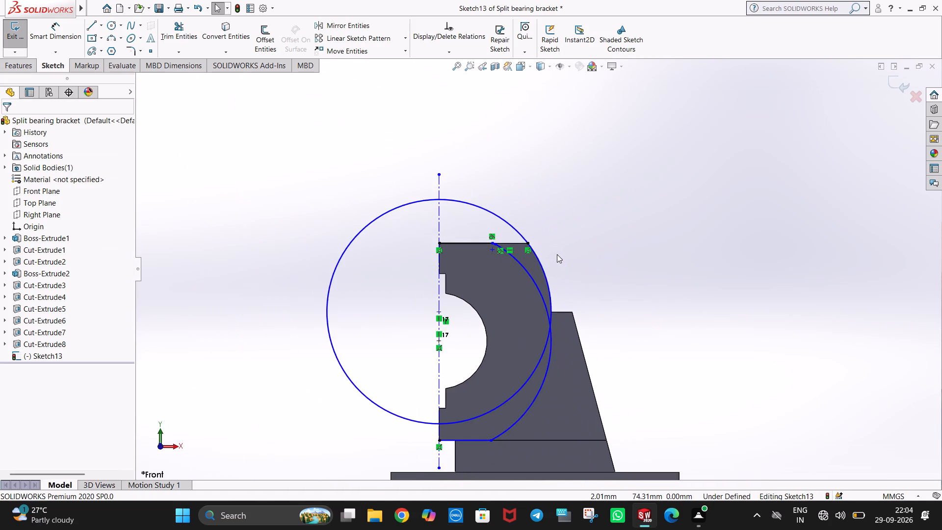
pyautogui.scroll(-1, 560, 274)
pyautogui.click(172, 44)
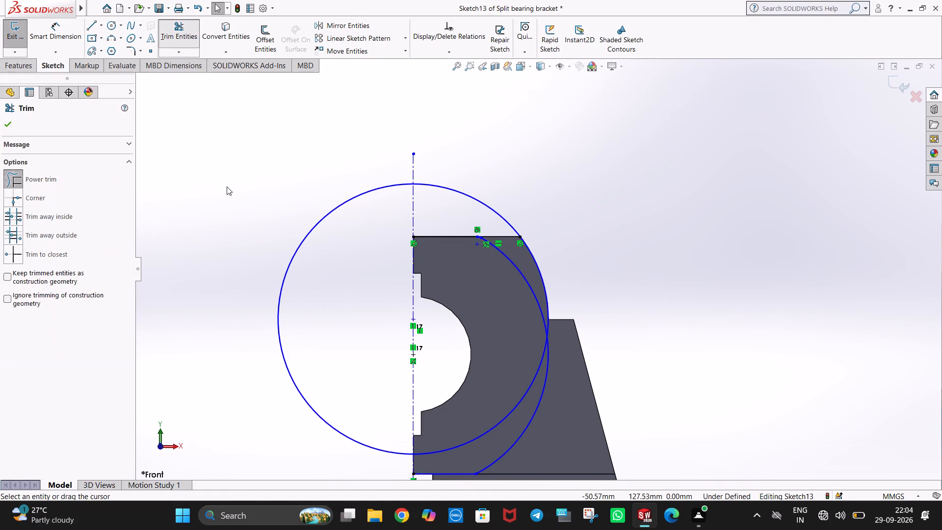
pyautogui.moveTo(228, 187); pyautogui.dragTo(326, 284)
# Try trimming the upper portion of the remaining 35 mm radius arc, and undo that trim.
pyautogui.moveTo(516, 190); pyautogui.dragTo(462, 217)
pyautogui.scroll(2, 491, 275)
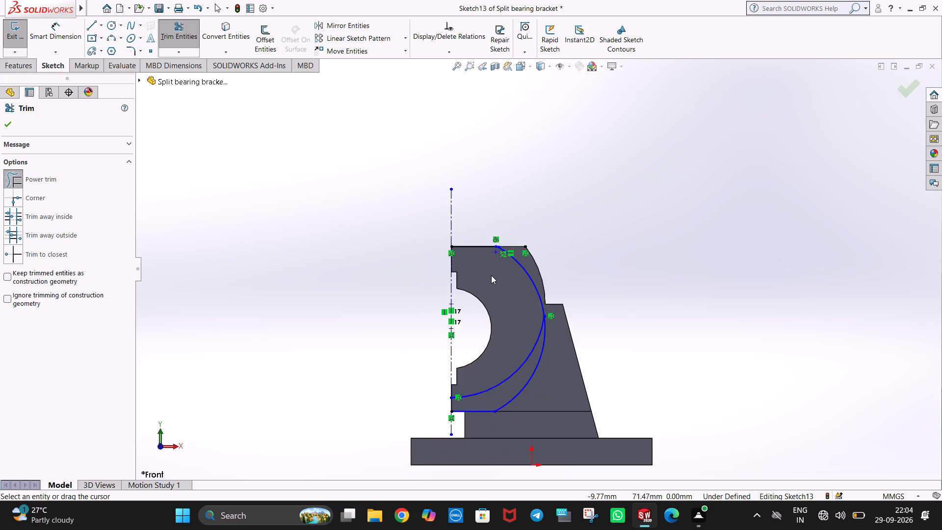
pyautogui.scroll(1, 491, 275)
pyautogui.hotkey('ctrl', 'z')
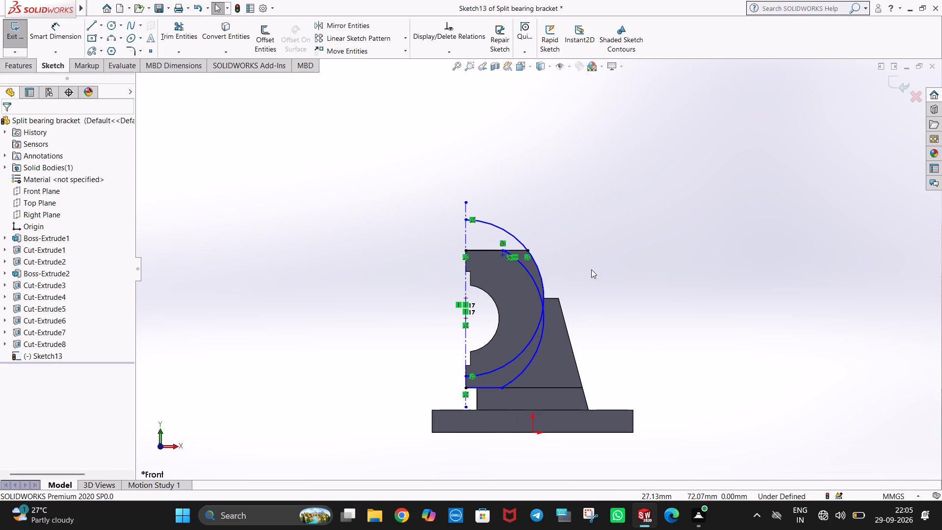
# Sketch a horizontal line about 11 mm long along the top edge from the small corner arc's start to the upper outer corner.
pyautogui.scroll(-3, 591, 269)
pyautogui.scroll(-4, 516, 265)
pyautogui.scroll(1, 453, 259)
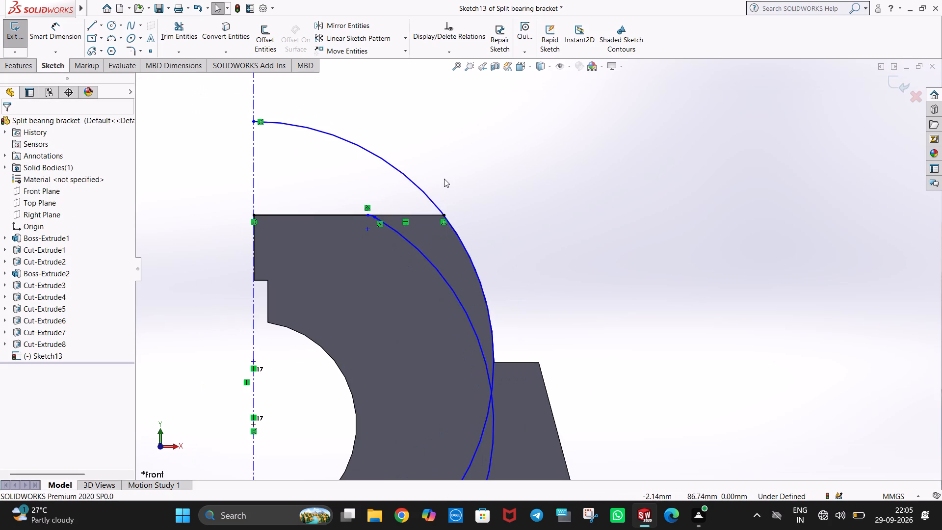
pyautogui.scroll(-1, 415, 198)
pyautogui.press('Escape')
pyautogui.click(478, 160)
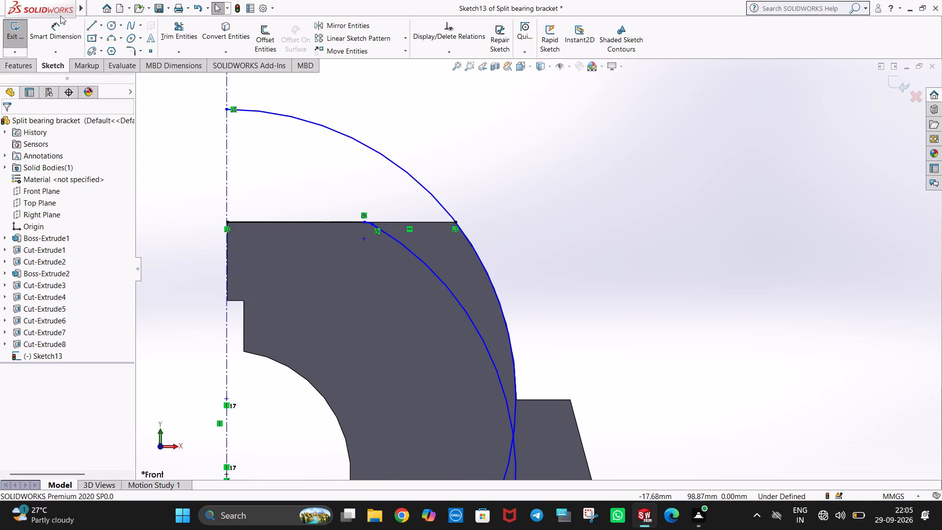
pyautogui.click(86, 26)
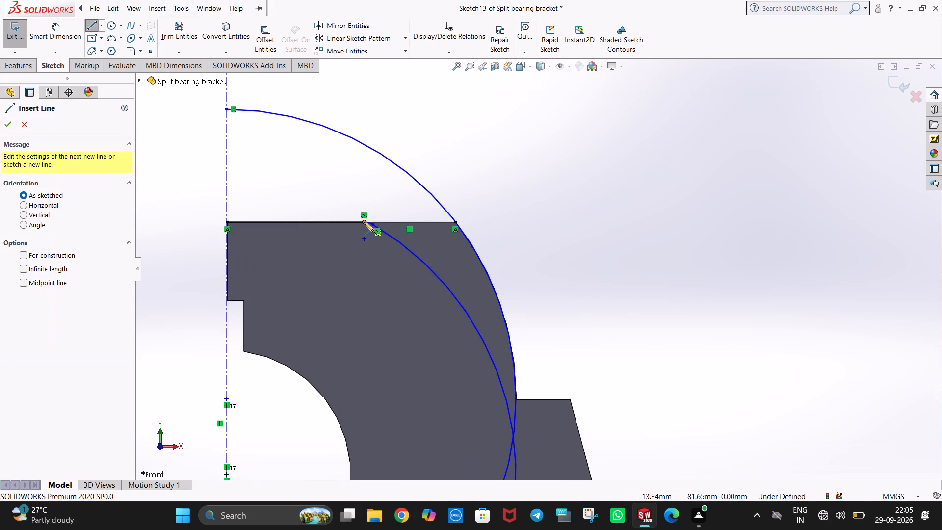
pyautogui.click(364, 222)
pyautogui.click(455, 223)
pyautogui.press('Escape')
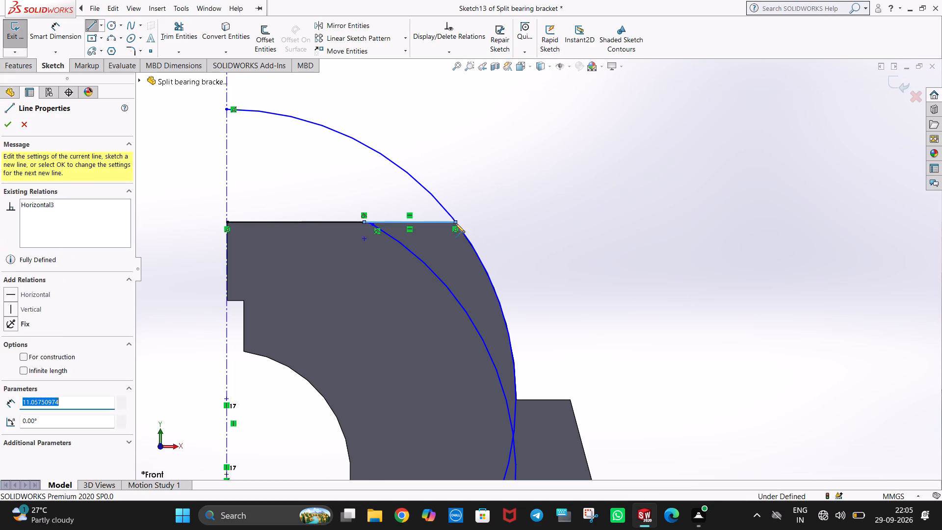
pyautogui.press('Escape')
pyautogui.press('Escape')
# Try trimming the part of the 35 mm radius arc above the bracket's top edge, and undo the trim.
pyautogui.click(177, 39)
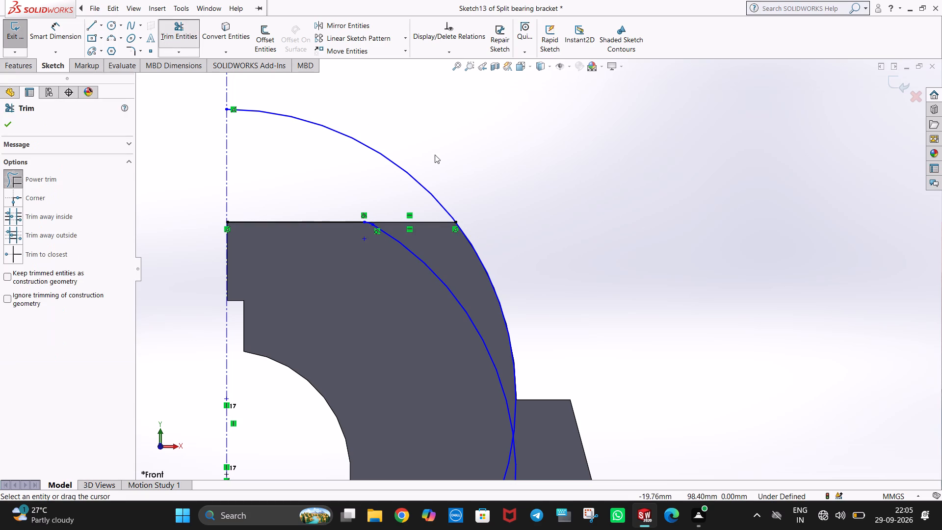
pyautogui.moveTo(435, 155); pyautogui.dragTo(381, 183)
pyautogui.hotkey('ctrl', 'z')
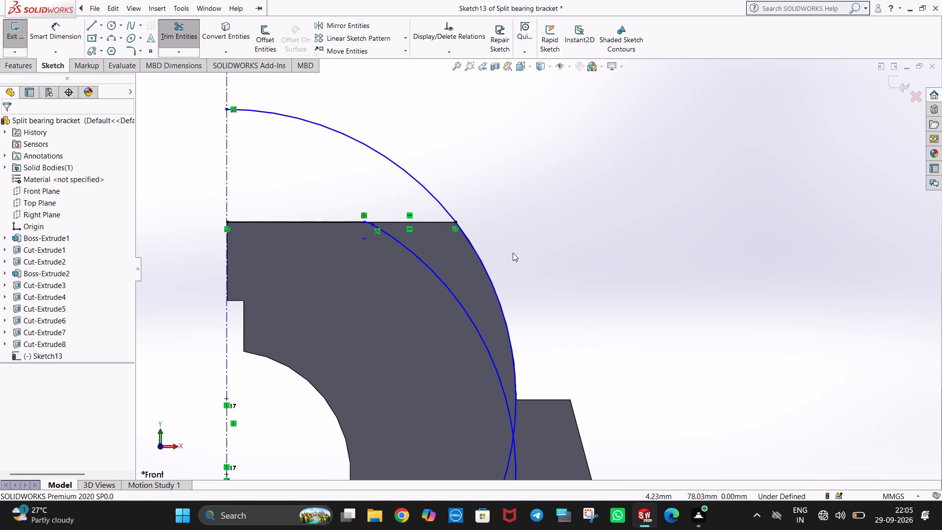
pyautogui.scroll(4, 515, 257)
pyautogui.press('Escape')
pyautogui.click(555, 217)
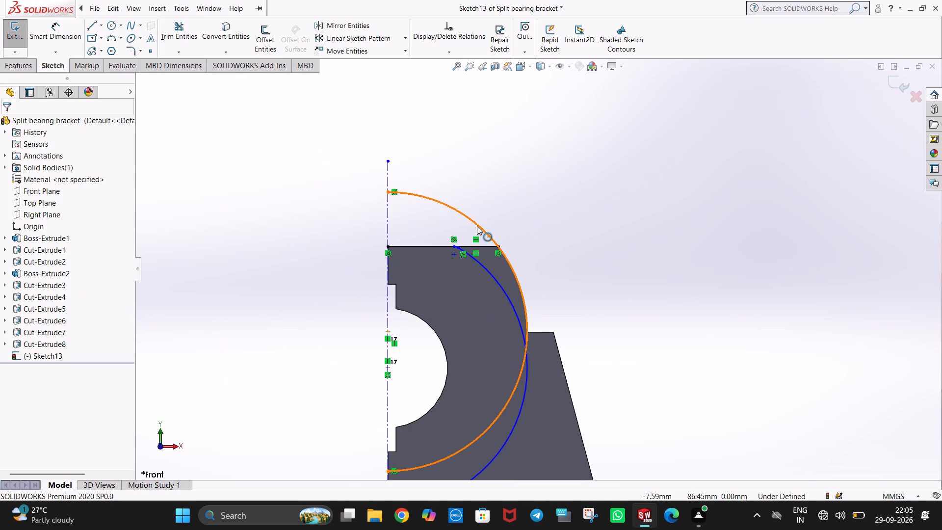
# Merge the centre point of the upper 35 mm radius arc with the centre point of the lower profile arc.
pyautogui.keyDown('ctrl'); pyautogui.click(477, 226); pyautogui.keyUp('ctrl')
pyautogui.click(295, 228)
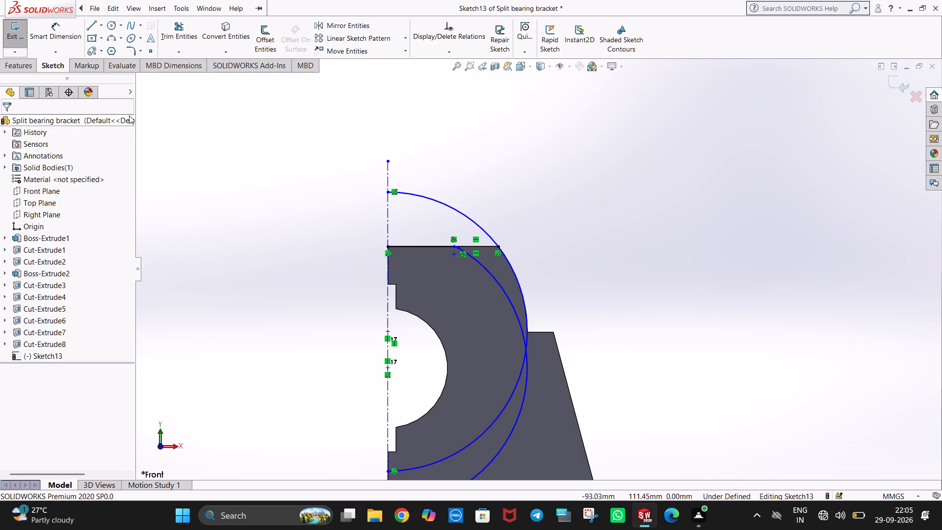
pyautogui.keyDown('ctrl'); pyautogui.click(387, 332); pyautogui.keyUp('ctrl')
pyautogui.keyDown('ctrl'); pyautogui.click(389, 368); pyautogui.keyUp('ctrl')
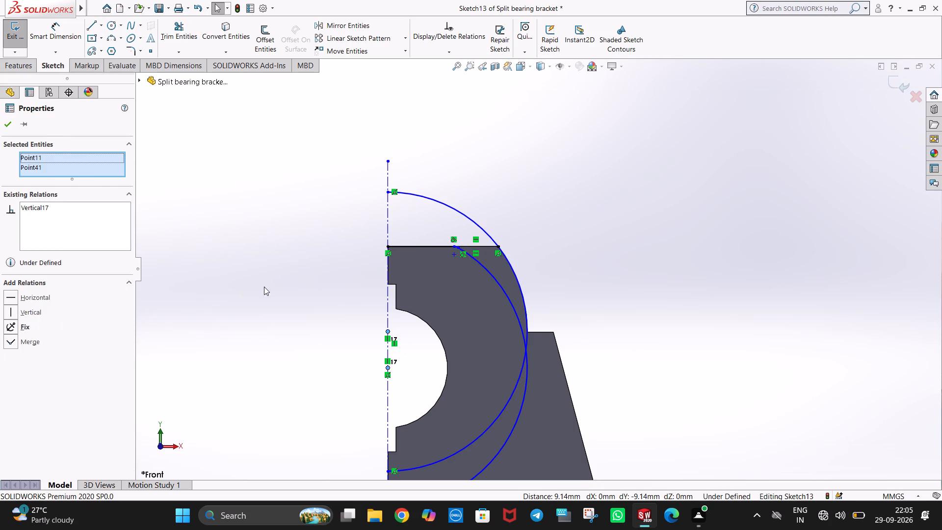
pyautogui.press('Escape')
pyautogui.keyDown('ctrl'); pyautogui.click(387, 332); pyautogui.keyUp('ctrl')
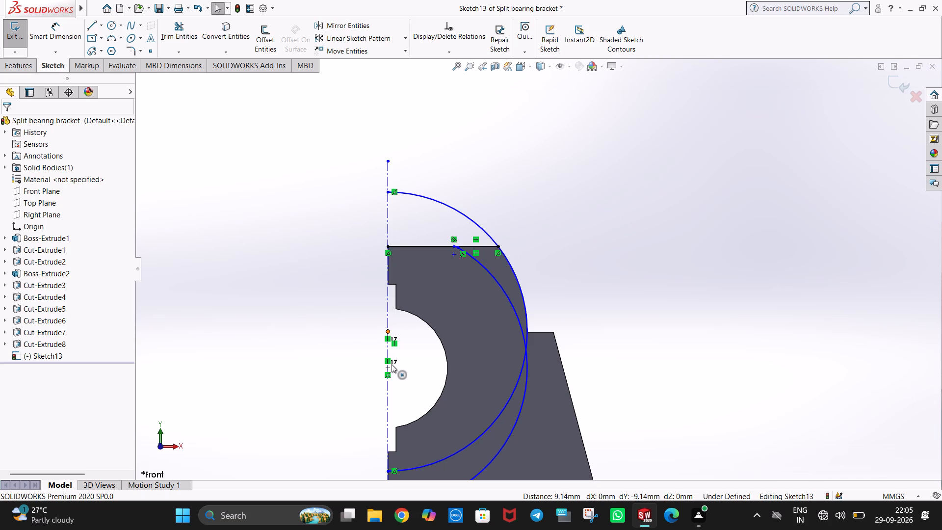
pyautogui.keyDown('ctrl'); pyautogui.click(386, 368); pyautogui.keyUp('ctrl')
pyautogui.keyDown('ctrl'); pyautogui.click(26, 343); pyautogui.keyUp('ctrl')
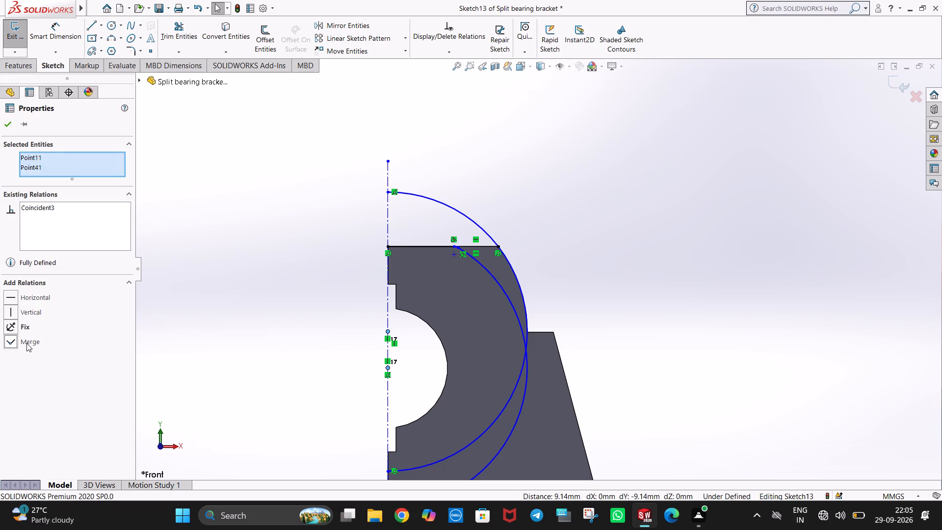
pyautogui.click(554, 248)
# Move the profile arc that is tangent to the small corner arc up about 9 mm, to the bracket's upper outer corner.
pyautogui.scroll(2, 537, 290)
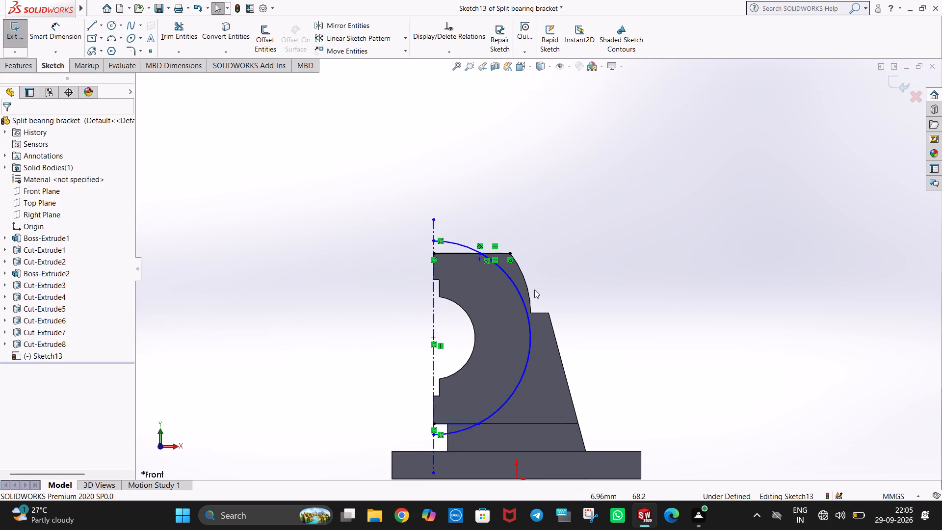
pyautogui.scroll(-3, 531, 287)
pyautogui.keyDown('ctrl'); pyautogui.moveTo(497, 271); pyautogui.dragTo(499, 268); pyautogui.keyUp('ctrl')
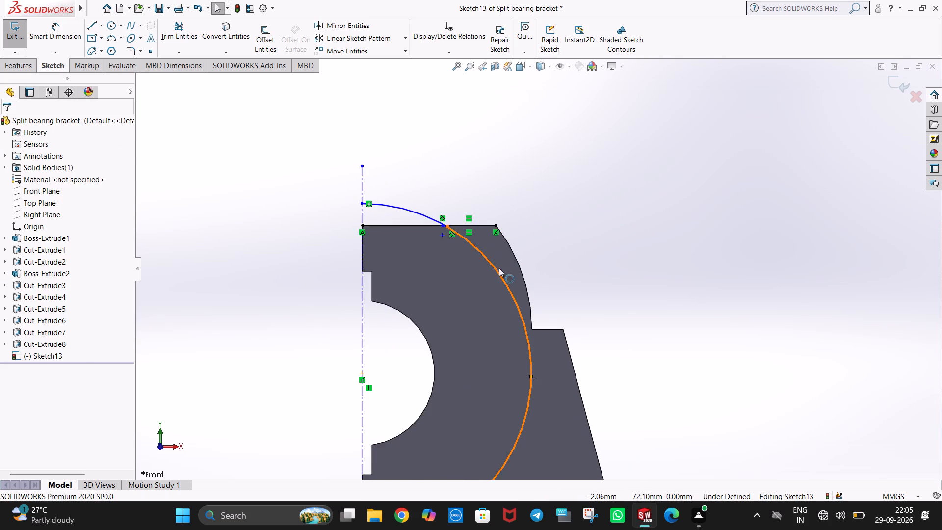
pyautogui.keyDown('ctrl'); pyautogui.moveTo(499, 268); pyautogui.dragTo(496, 217); pyautogui.keyUp('ctrl')
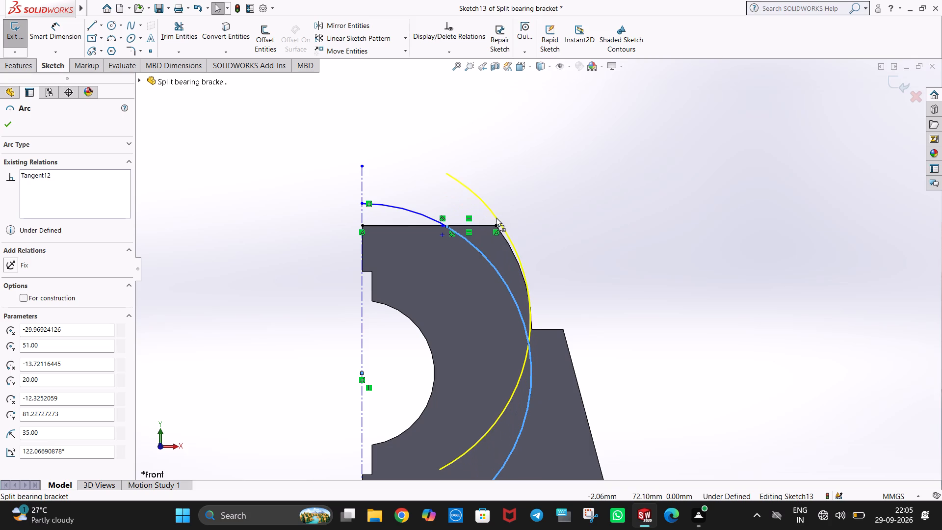
pyautogui.keyDown('ctrl'); pyautogui.moveTo(496, 217); pyautogui.dragTo(497, 226); pyautogui.keyUp('ctrl')
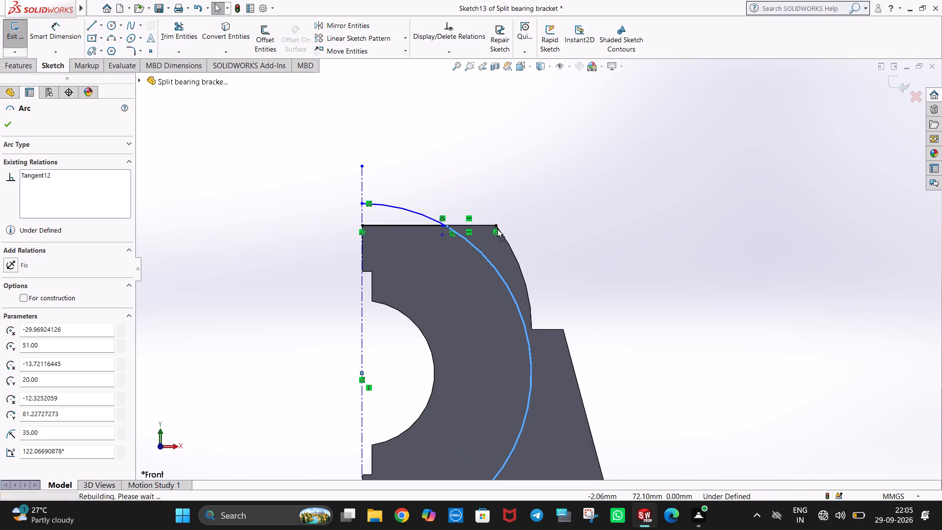
pyautogui.click(461, 261)
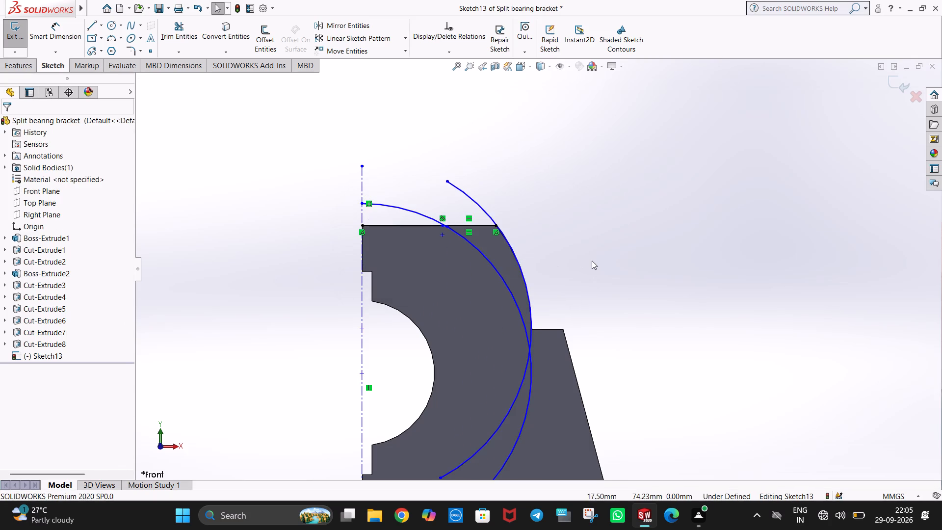
pyautogui.click(592, 261)
# Trim away the part of the inner 35 mm radius arc above the bracket's top edge, next to the vertical centreline.
pyautogui.scroll(2, 557, 323)
pyautogui.scroll(-1, 551, 318)
pyautogui.scroll(2, 549, 314)
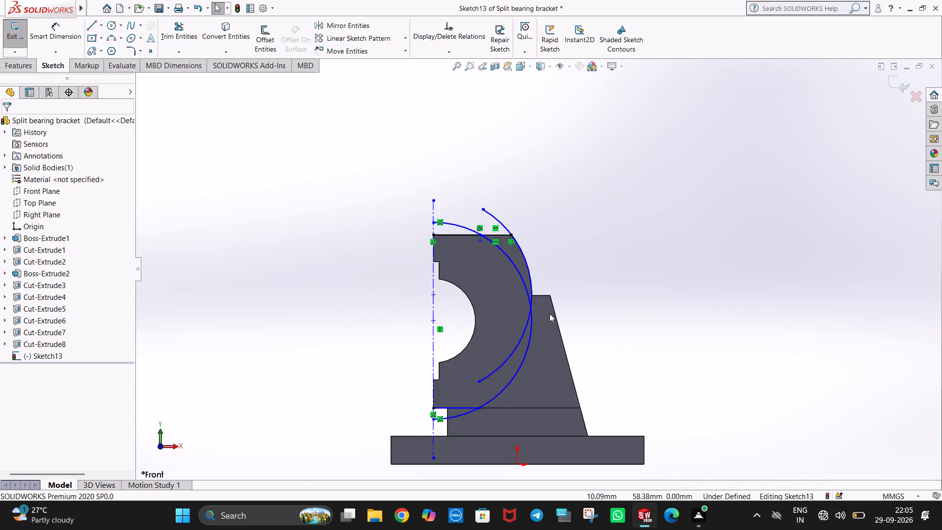
pyautogui.scroll(-1, 549, 314)
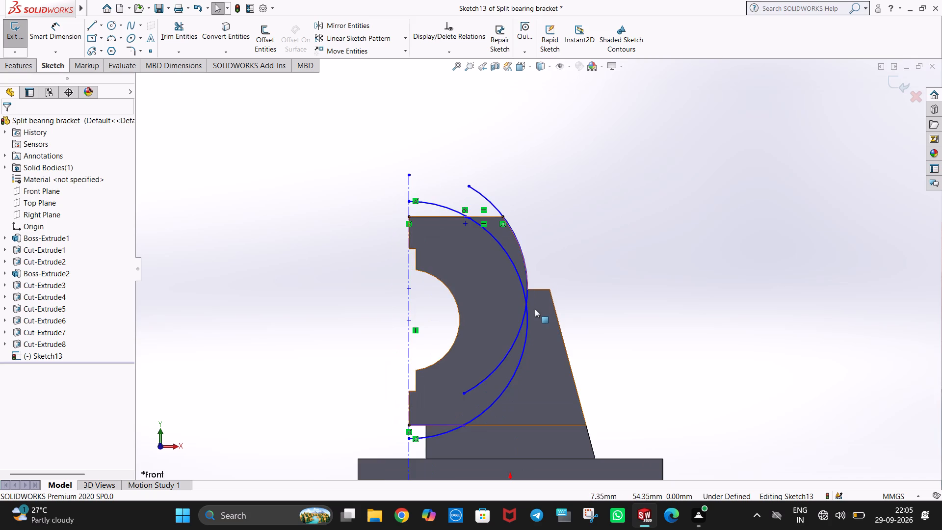
pyautogui.scroll(-3, 535, 309)
pyautogui.click(170, 36)
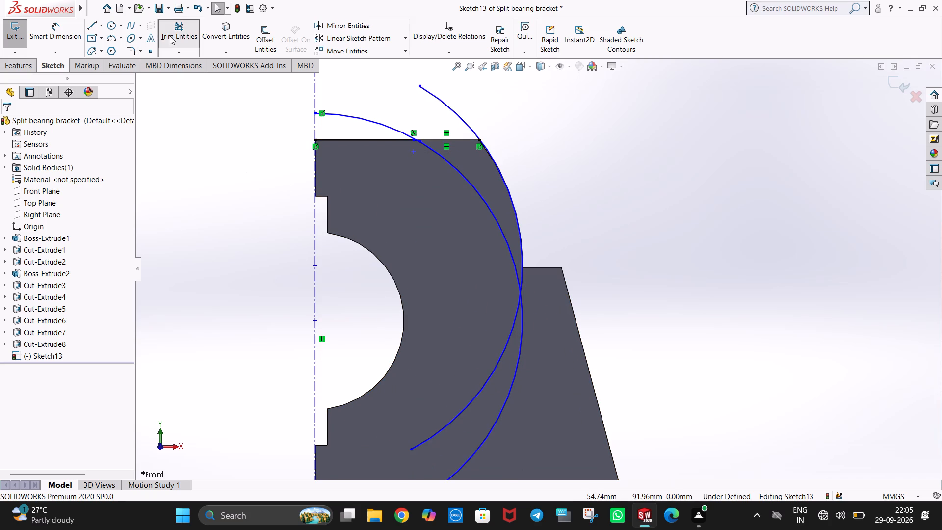
pyautogui.moveTo(389, 105); pyautogui.dragTo(366, 130)
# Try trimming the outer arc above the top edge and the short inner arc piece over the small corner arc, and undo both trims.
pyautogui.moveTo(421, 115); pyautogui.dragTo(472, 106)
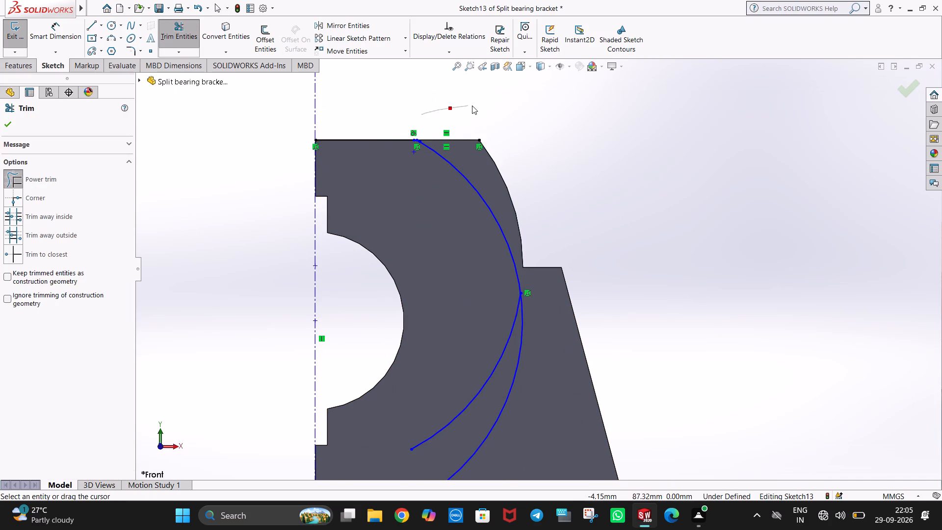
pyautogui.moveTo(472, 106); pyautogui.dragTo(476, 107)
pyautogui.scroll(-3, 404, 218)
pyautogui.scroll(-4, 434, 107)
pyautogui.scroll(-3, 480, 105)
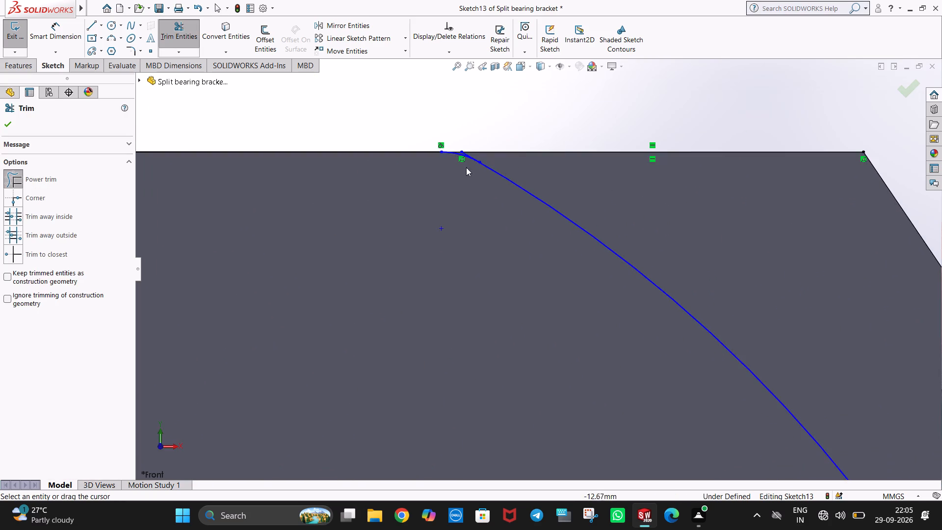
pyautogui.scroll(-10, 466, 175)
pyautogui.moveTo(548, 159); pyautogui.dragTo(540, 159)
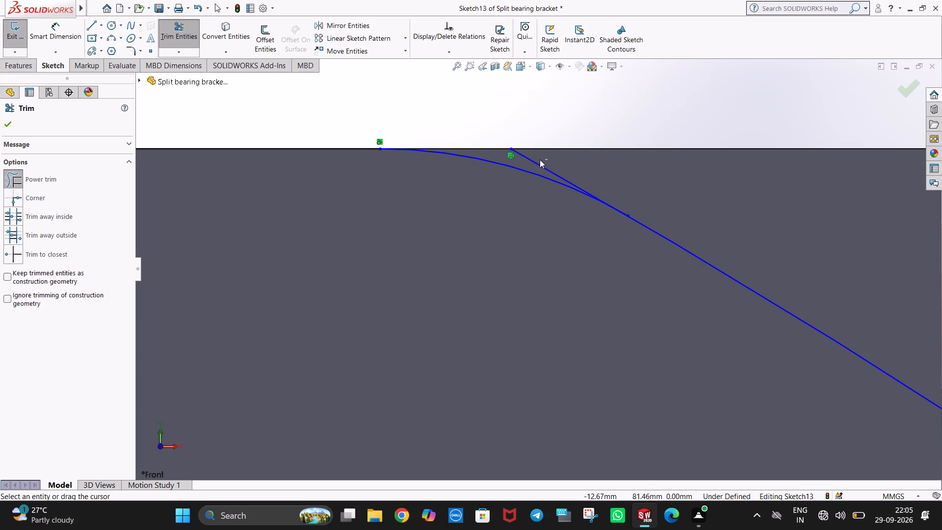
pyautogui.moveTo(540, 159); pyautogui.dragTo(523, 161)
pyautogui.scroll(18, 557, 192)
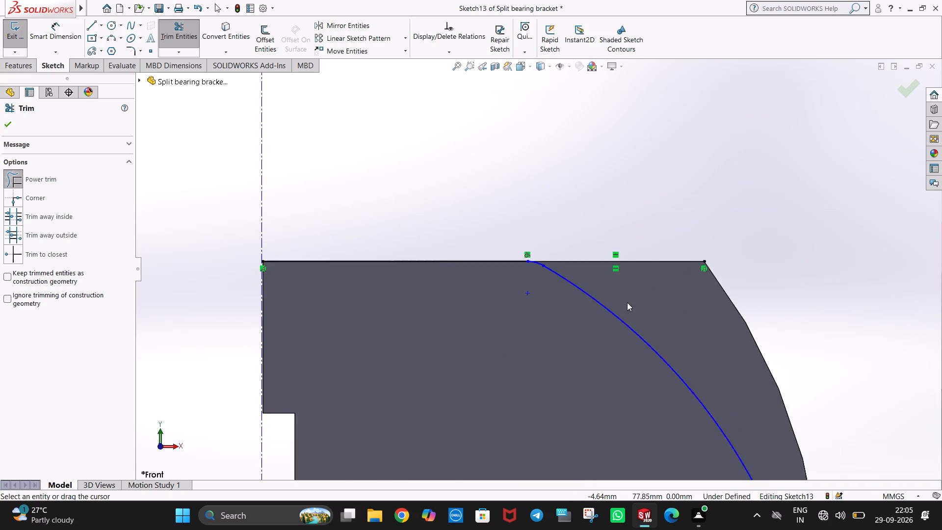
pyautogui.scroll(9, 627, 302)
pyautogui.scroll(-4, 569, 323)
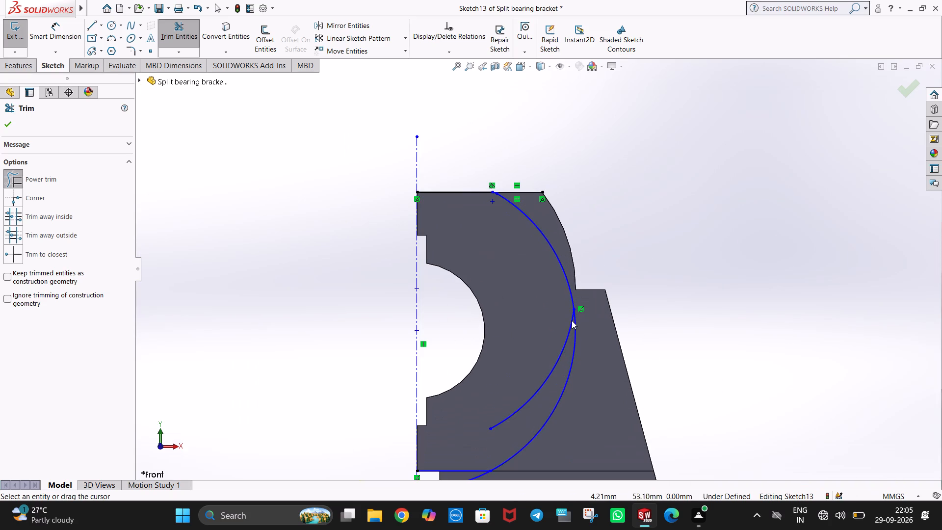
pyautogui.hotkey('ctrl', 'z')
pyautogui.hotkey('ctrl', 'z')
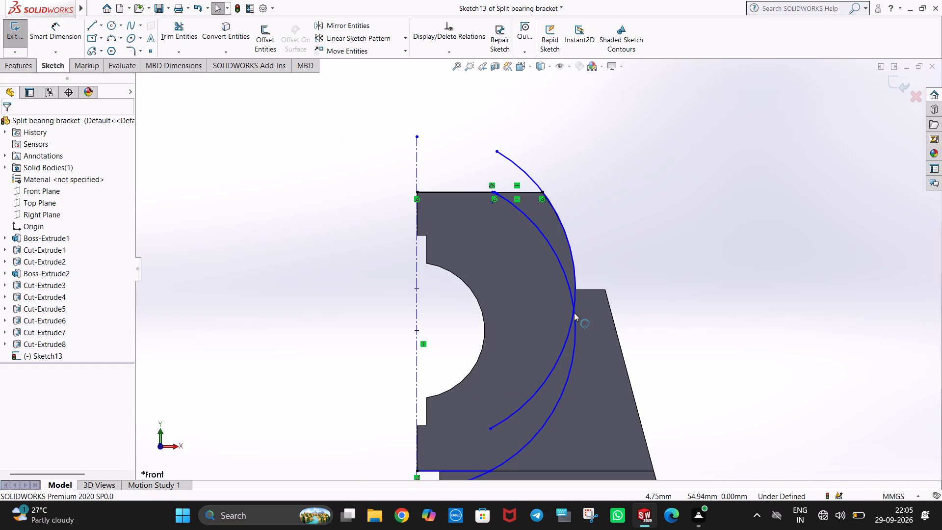
# Trim away the lower part of the outer arc that runs inside the bracket below its crossing with the inner arc.
pyautogui.scroll(-5, 582, 232)
pyautogui.scroll(-1, 452, 171)
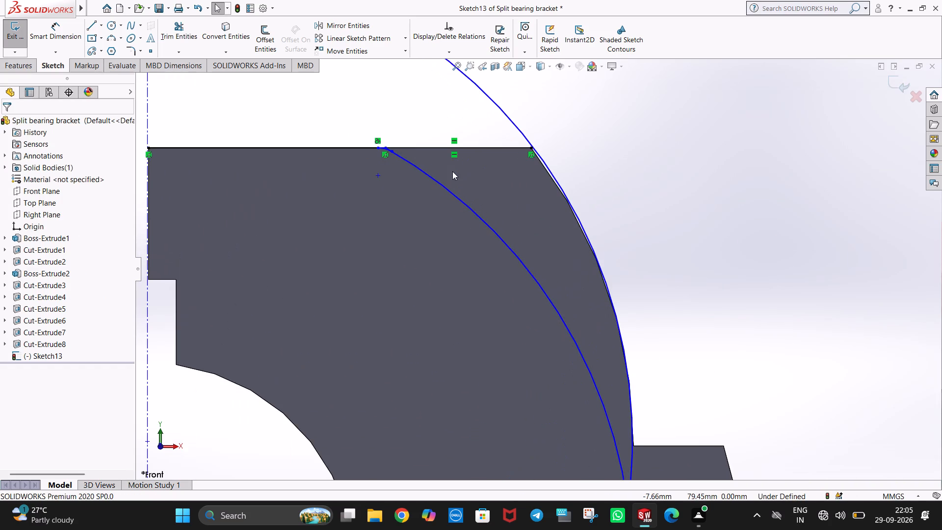
pyautogui.press('Escape')
pyautogui.scroll(6, 601, 207)
pyautogui.scroll(2, 573, 284)
pyautogui.scroll(-1, 556, 333)
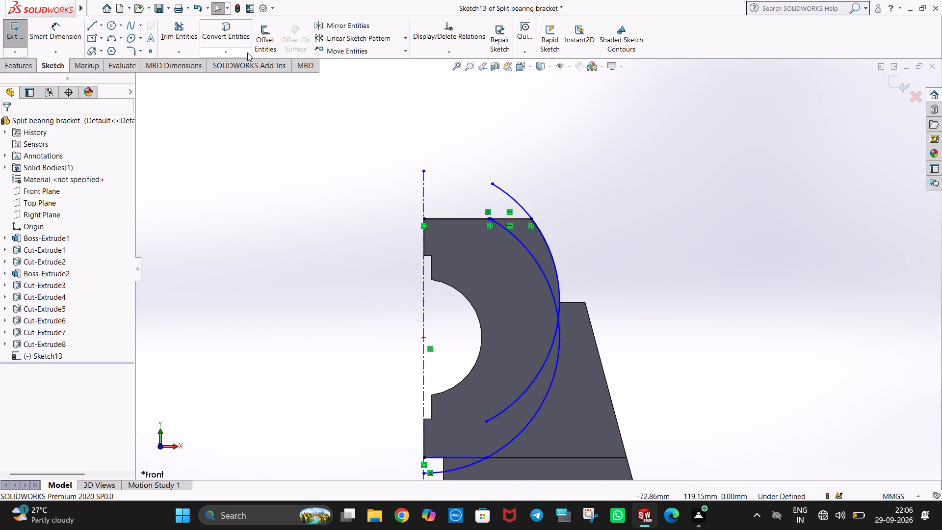
pyautogui.click(195, 35)
pyautogui.moveTo(507, 350); pyautogui.dragTo(515, 409)
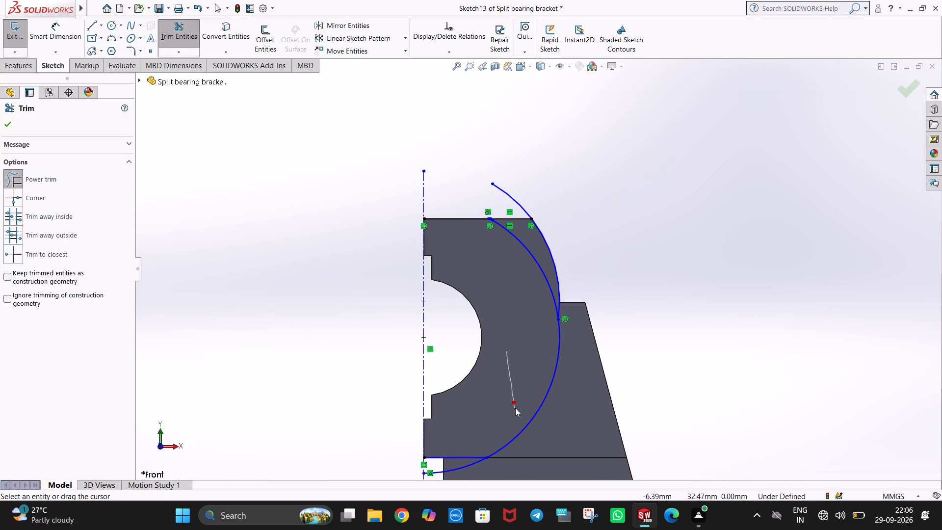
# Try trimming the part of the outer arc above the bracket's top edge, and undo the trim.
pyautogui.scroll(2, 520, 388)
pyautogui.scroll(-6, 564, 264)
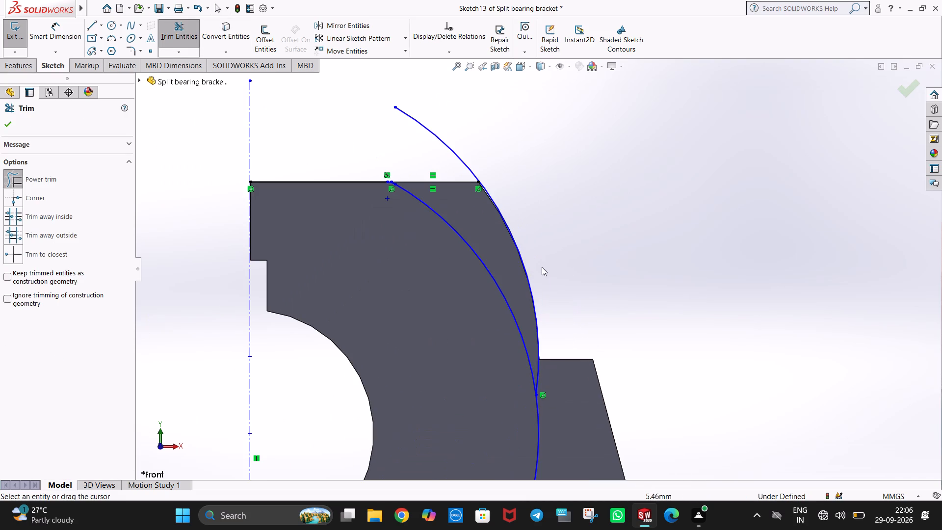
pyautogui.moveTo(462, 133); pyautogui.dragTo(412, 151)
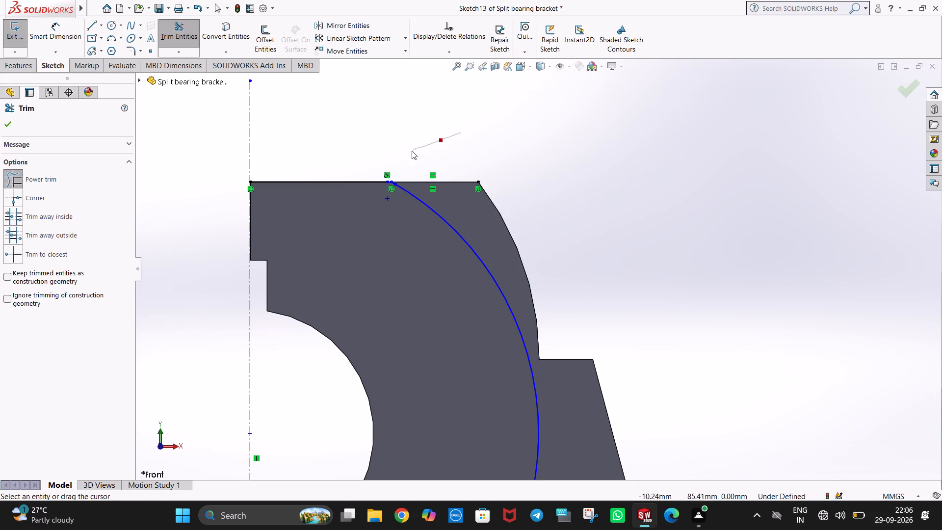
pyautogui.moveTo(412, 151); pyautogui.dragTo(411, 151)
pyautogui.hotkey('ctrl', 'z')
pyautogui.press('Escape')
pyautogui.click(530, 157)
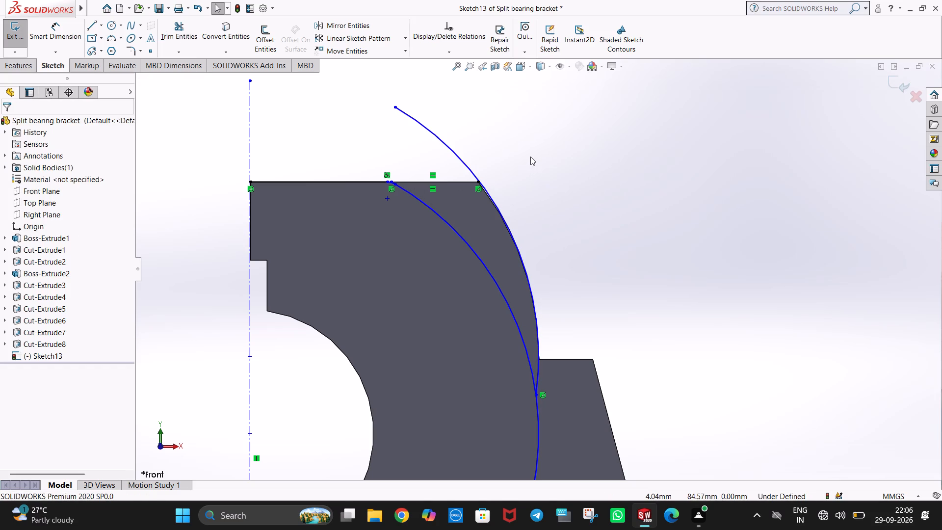
# Make the outer arc coincident with the upper outer corner point at the end of the top edge line.
pyautogui.keyDown('ctrl'); pyautogui.click(479, 182); pyautogui.keyUp('ctrl')
pyautogui.keyDown('ctrl'); pyautogui.click(473, 173); pyautogui.keyUp('ctrl')
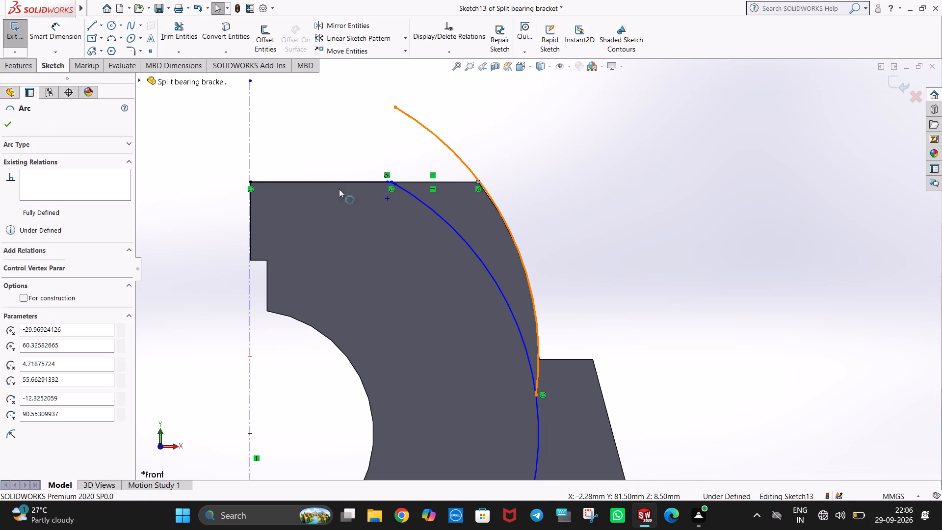
pyautogui.keyDown('ctrl'); pyautogui.click(42, 327); pyautogui.keyUp('ctrl')
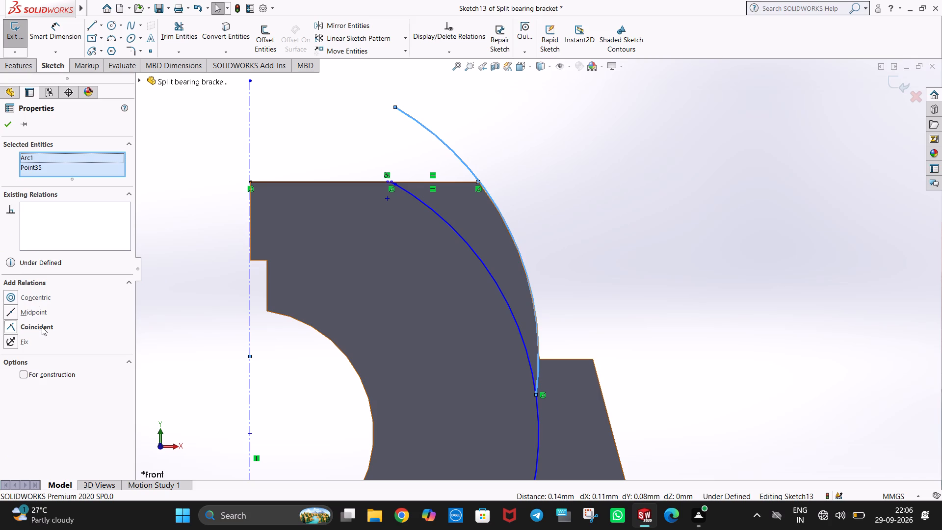
pyautogui.click(574, 217)
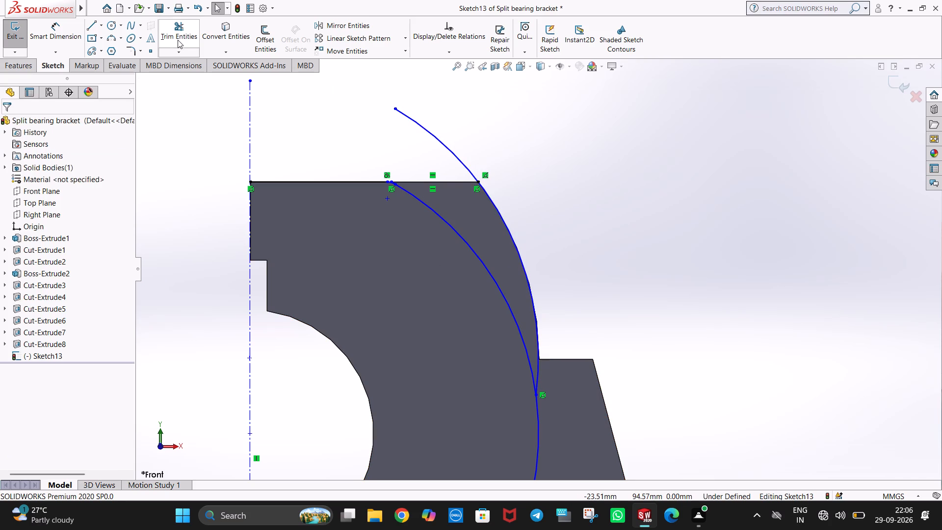
# Trim the outer arc above the top edge and the short inner arc piece between the top edge and the small corner arc.
pyautogui.click(178, 39)
pyautogui.moveTo(515, 138); pyautogui.dragTo(409, 154)
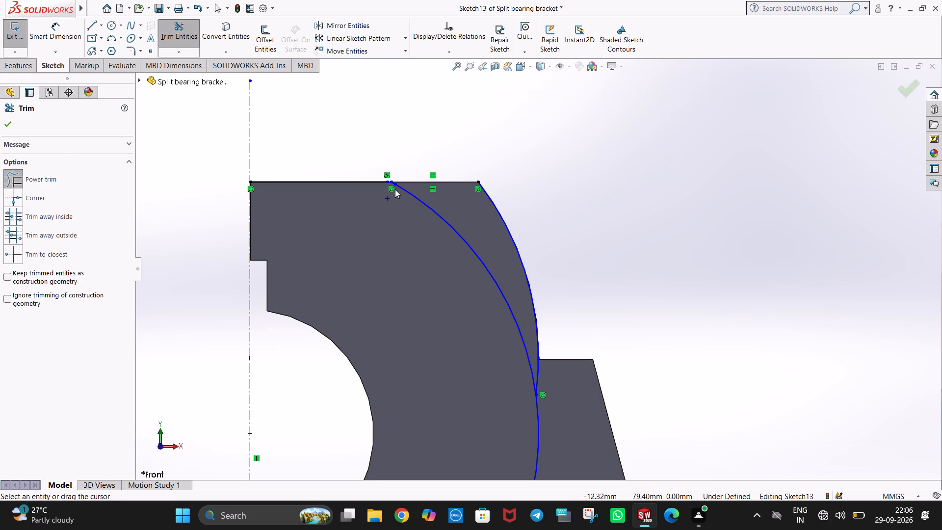
pyautogui.scroll(-7, 394, 184)
pyautogui.scroll(-5, 470, 232)
pyautogui.scroll(-7, 534, 298)
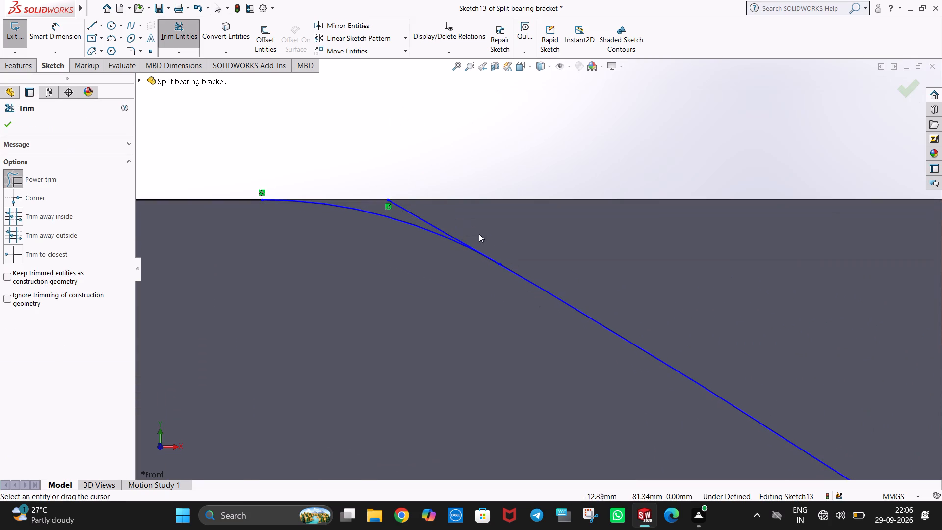
pyautogui.moveTo(454, 217); pyautogui.dragTo(423, 223)
pyautogui.scroll(9, 503, 233)
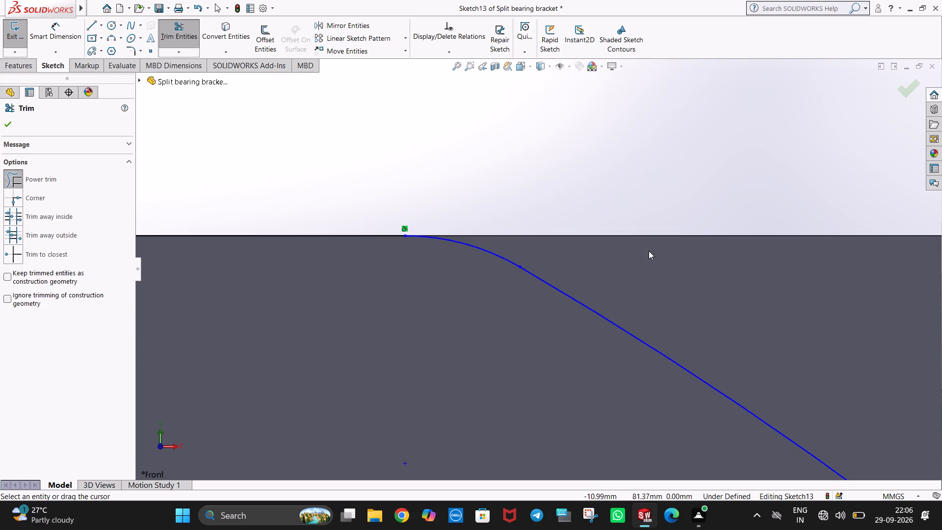
pyautogui.scroll(8, 649, 251)
pyautogui.scroll(3, 700, 327)
pyautogui.press('Escape')
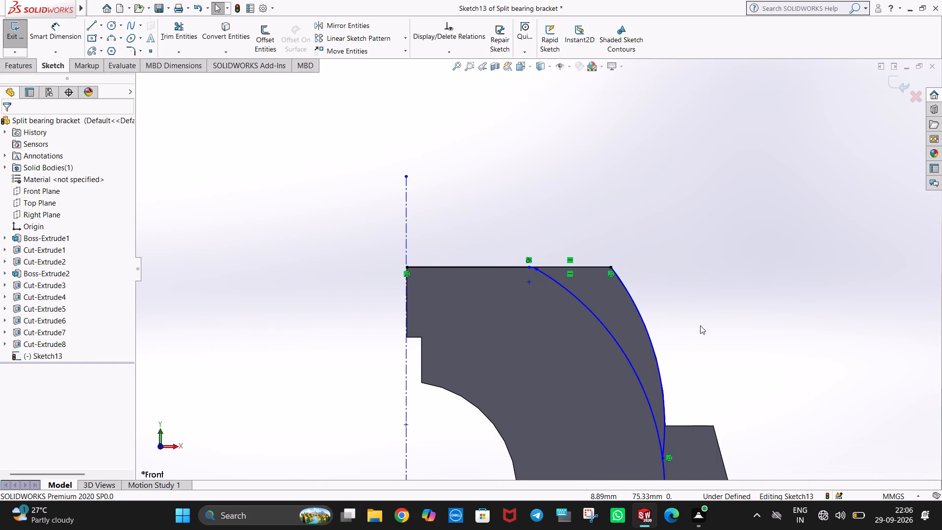
# Trim away the part of the inner 35 mm radius arc below the bottom horizontal line, up to the vertical centreline.
pyautogui.scroll(3, 701, 329)
pyautogui.scroll(3, 617, 392)
pyautogui.scroll(-2, 580, 395)
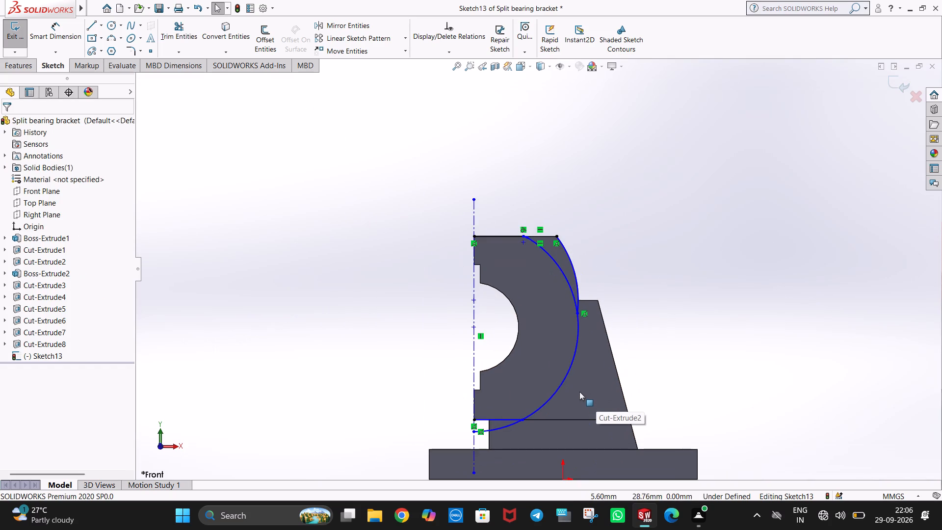
pyautogui.scroll(-2, 506, 443)
pyautogui.moveTo(488, 422); pyautogui.dragTo(469, 396)
pyautogui.press('Escape')
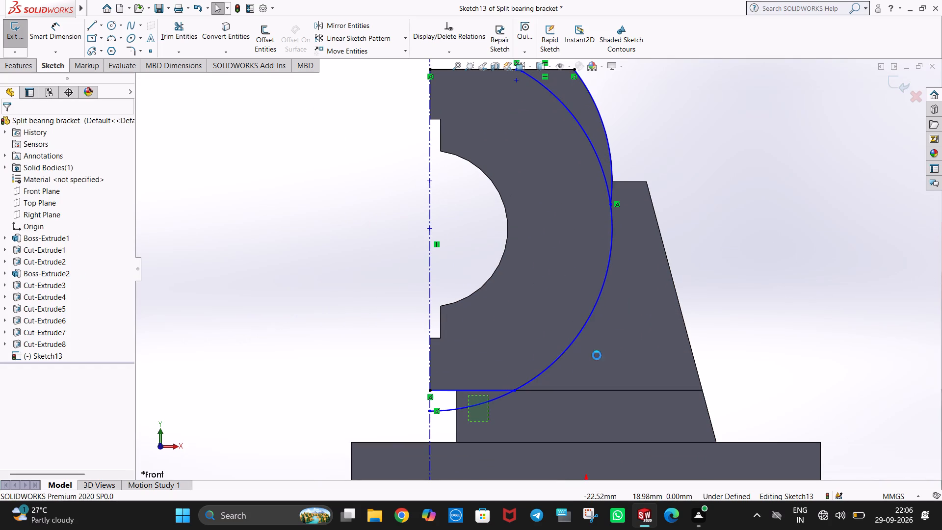
pyautogui.press('Escape')
pyautogui.click(743, 265)
pyautogui.press('Escape')
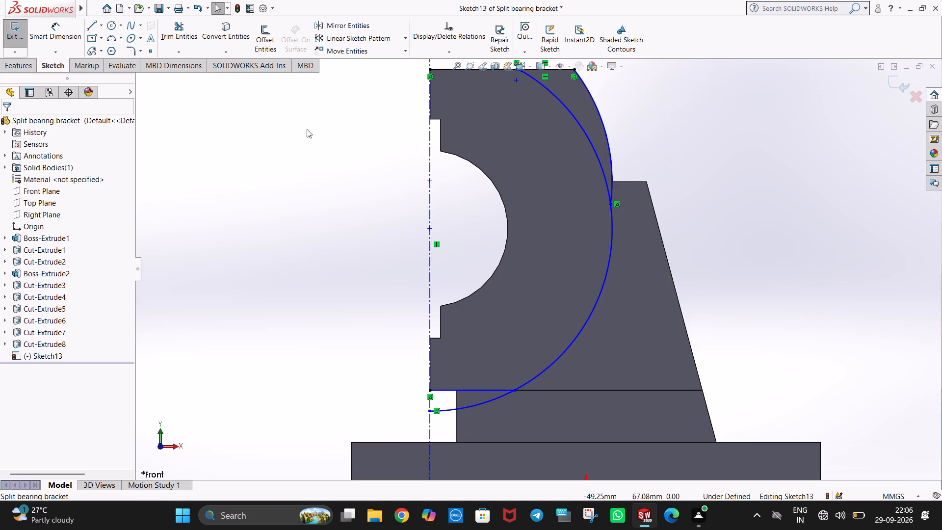
pyautogui.click(177, 44)
pyautogui.moveTo(502, 416); pyautogui.dragTo(477, 399)
pyautogui.press('Escape')
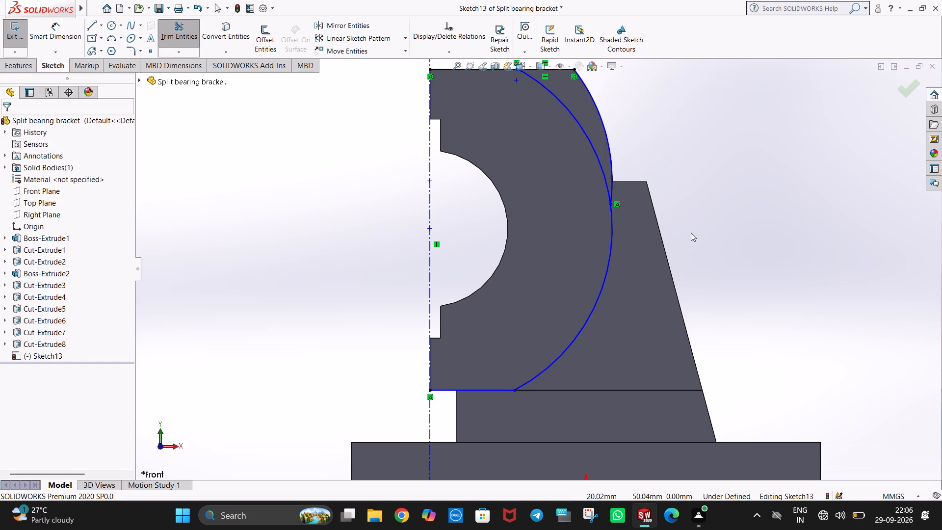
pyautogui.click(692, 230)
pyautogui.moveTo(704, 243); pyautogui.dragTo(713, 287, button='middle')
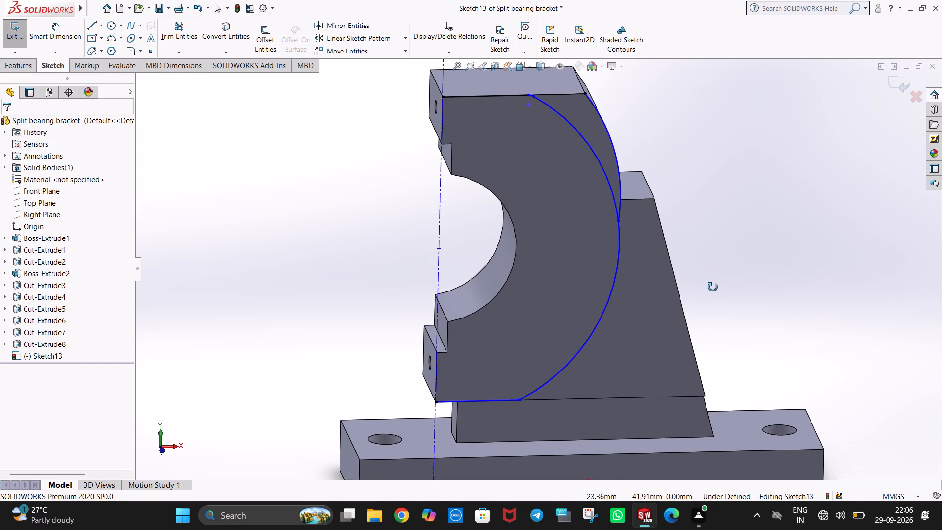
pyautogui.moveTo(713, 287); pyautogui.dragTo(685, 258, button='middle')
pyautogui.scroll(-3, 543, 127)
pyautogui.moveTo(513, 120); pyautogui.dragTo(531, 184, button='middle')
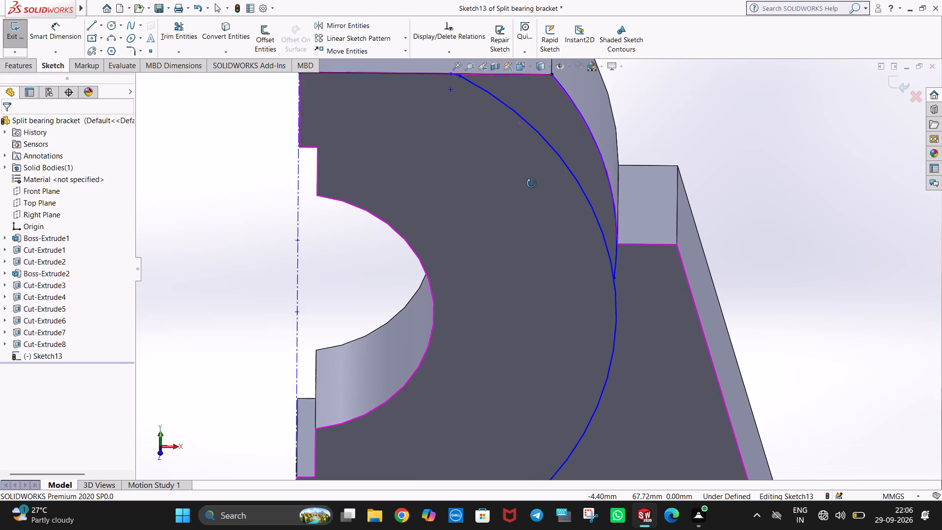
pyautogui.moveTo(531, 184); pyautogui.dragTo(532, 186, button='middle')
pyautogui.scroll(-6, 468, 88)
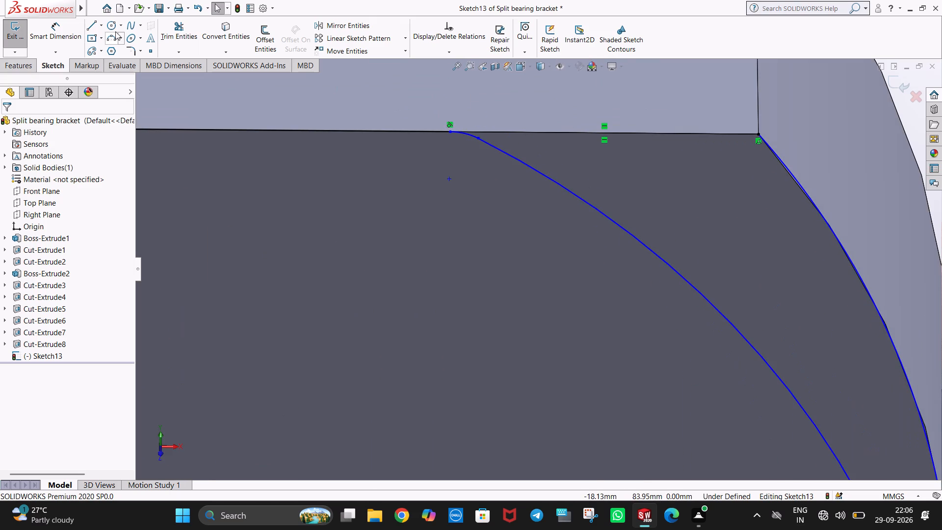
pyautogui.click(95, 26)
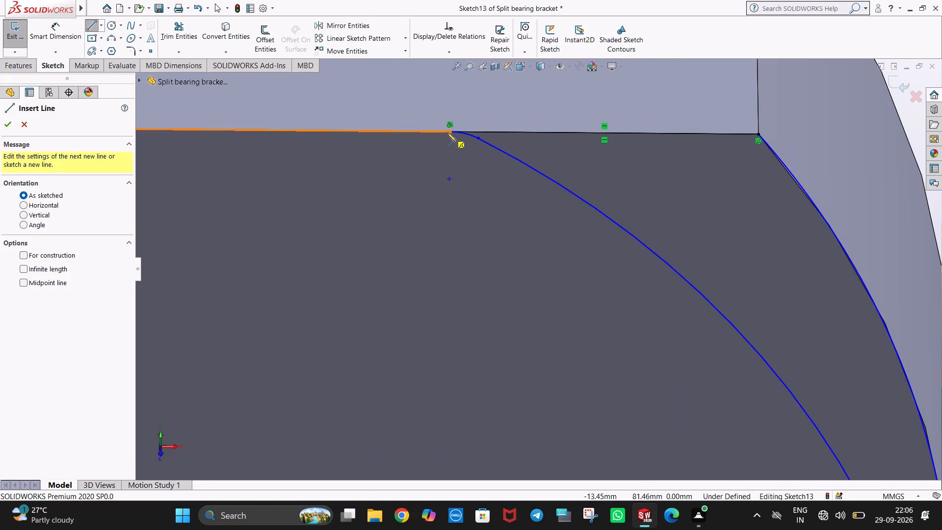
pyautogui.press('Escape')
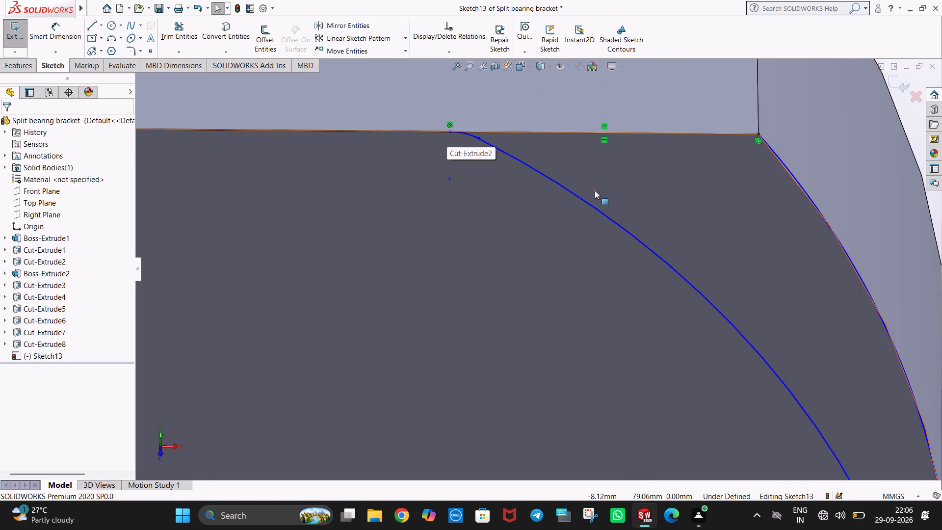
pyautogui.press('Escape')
# Cut-extrude the crescent region between the two 35 mm radius arcs at the bracket's upper outer corner, blind 18 mm deep.
pyautogui.click(19, 59)
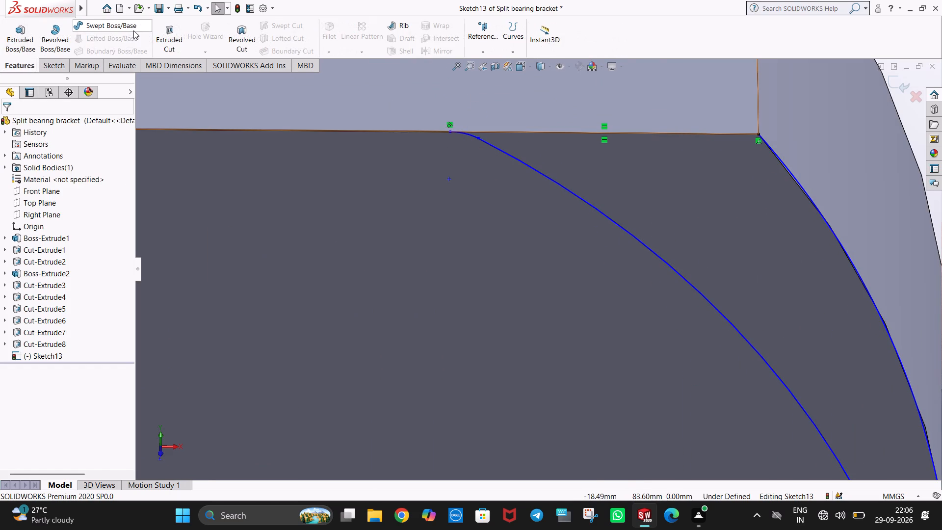
pyautogui.click(156, 35)
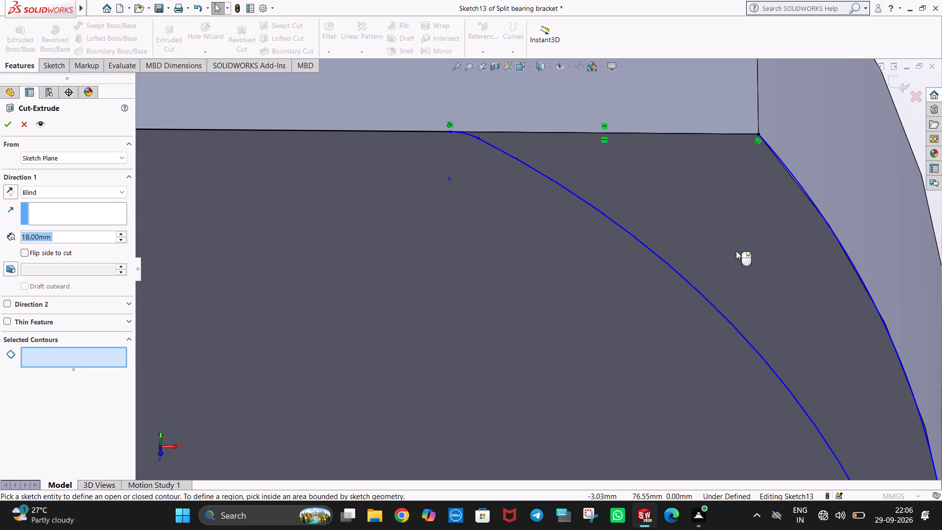
pyautogui.click(743, 253)
pyautogui.scroll(7, 758, 282)
pyautogui.moveTo(690, 356); pyautogui.dragTo(685, 269, button='middle')
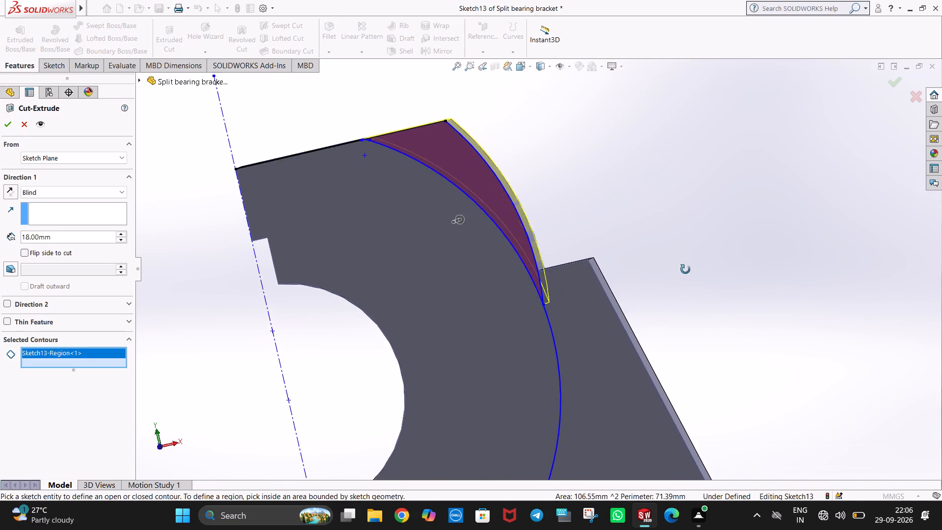
pyautogui.moveTo(685, 269); pyautogui.dragTo(682, 259, button='middle')
pyautogui.moveTo(569, 256); pyautogui.dragTo(571, 263, button='middle')
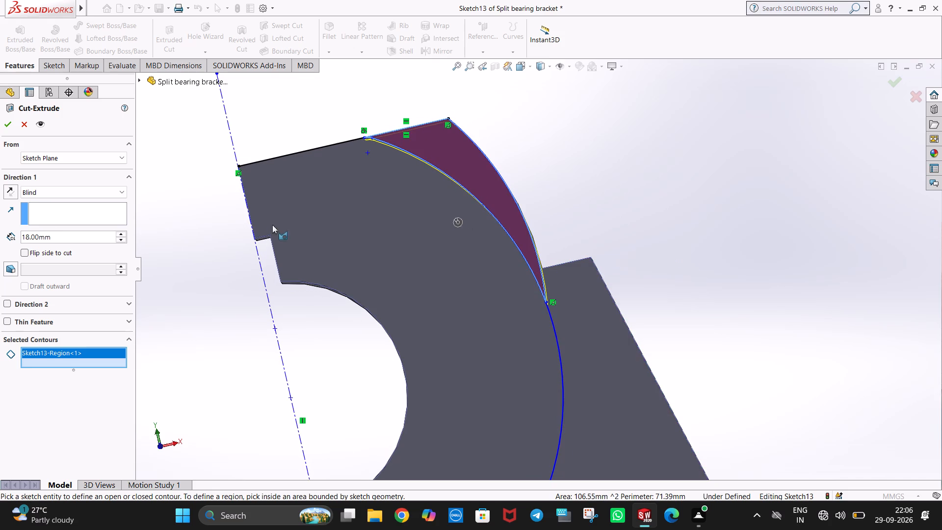
pyautogui.click(11, 126)
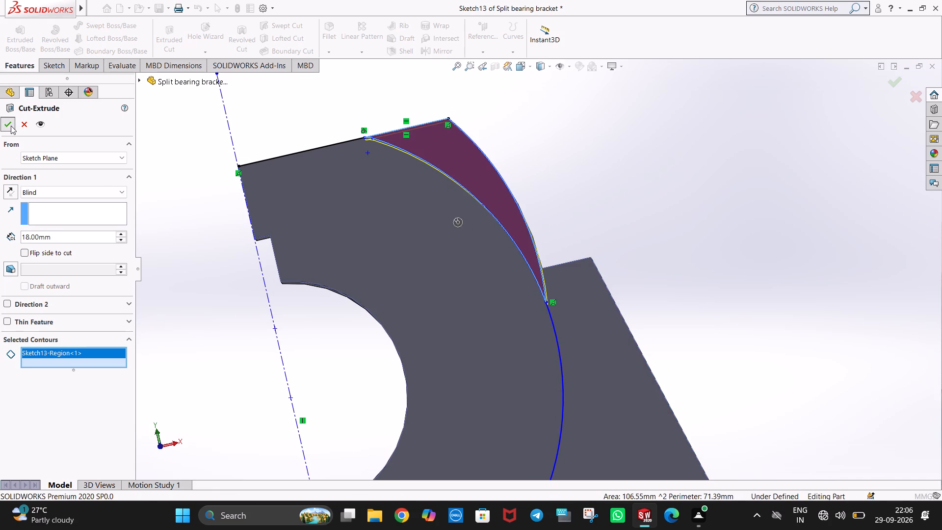
# Examine the new crescent cut and the curved edge beside it from several angles, including the top and right views.
pyautogui.scroll(3, 451, 277)
pyautogui.moveTo(544, 245); pyautogui.dragTo(560, 242, button='middle')
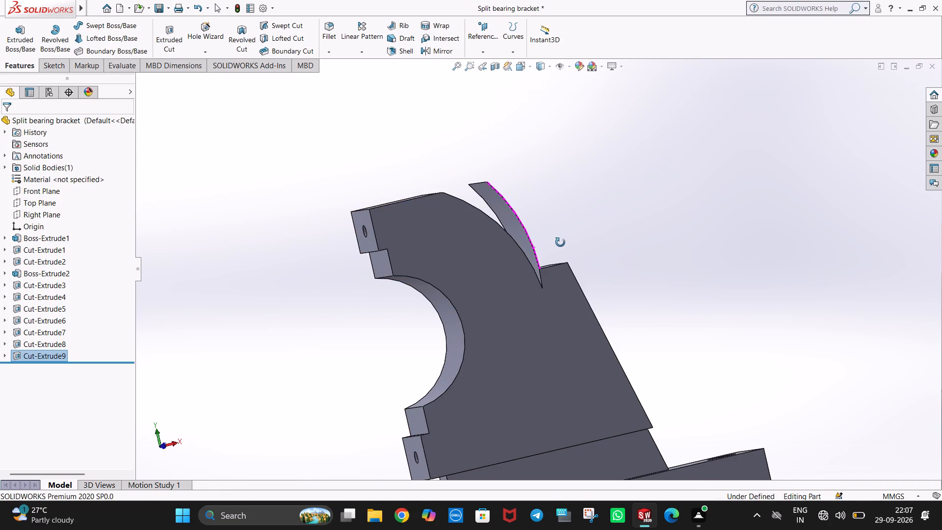
pyautogui.moveTo(560, 242); pyautogui.dragTo(497, 290, button='middle')
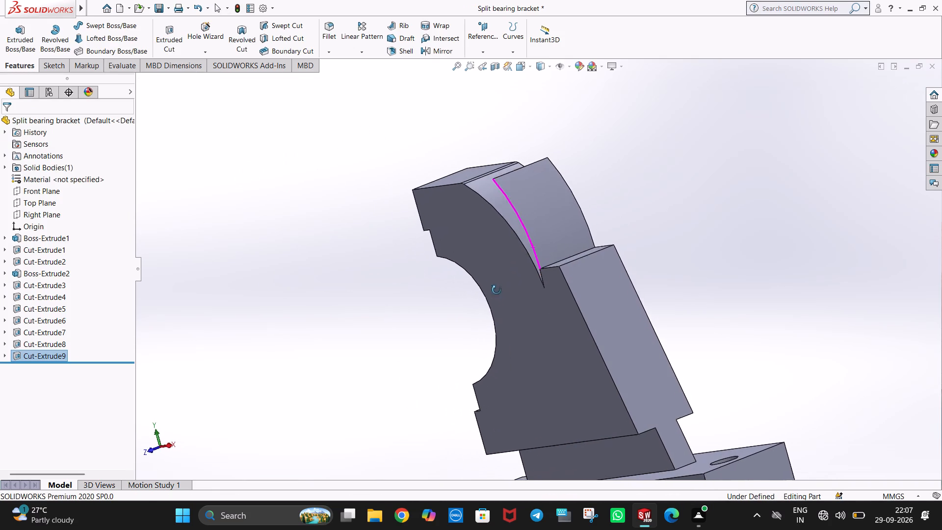
pyautogui.moveTo(497, 290); pyautogui.dragTo(552, 267, button='middle')
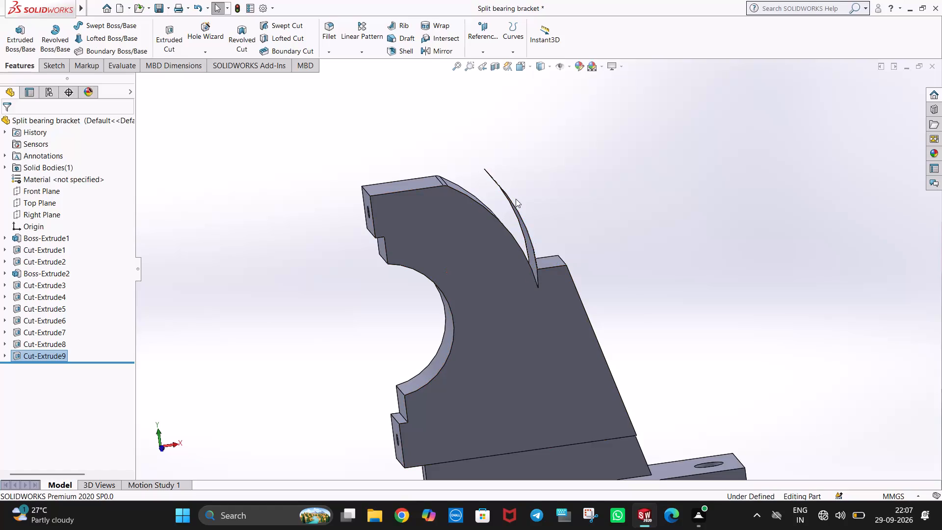
pyautogui.click(515, 208)
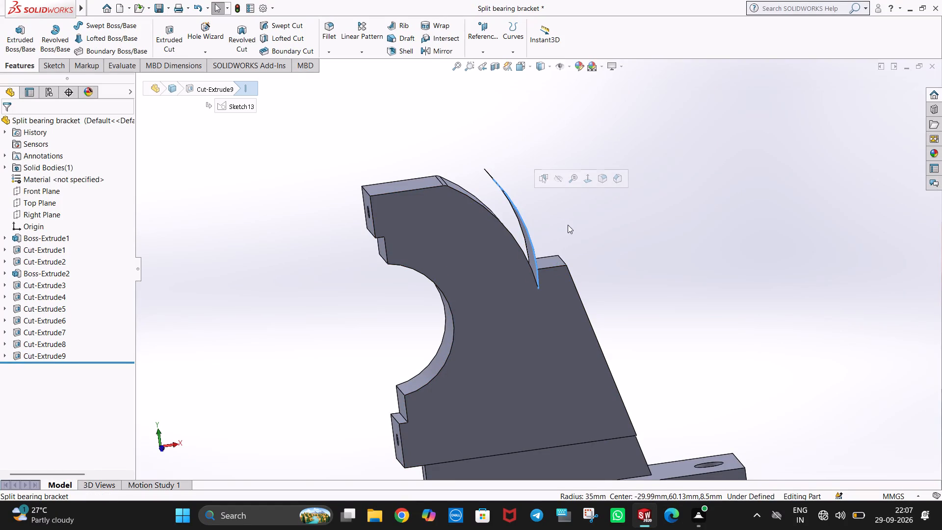
pyautogui.moveTo(568, 225); pyautogui.dragTo(503, 259, button='middle')
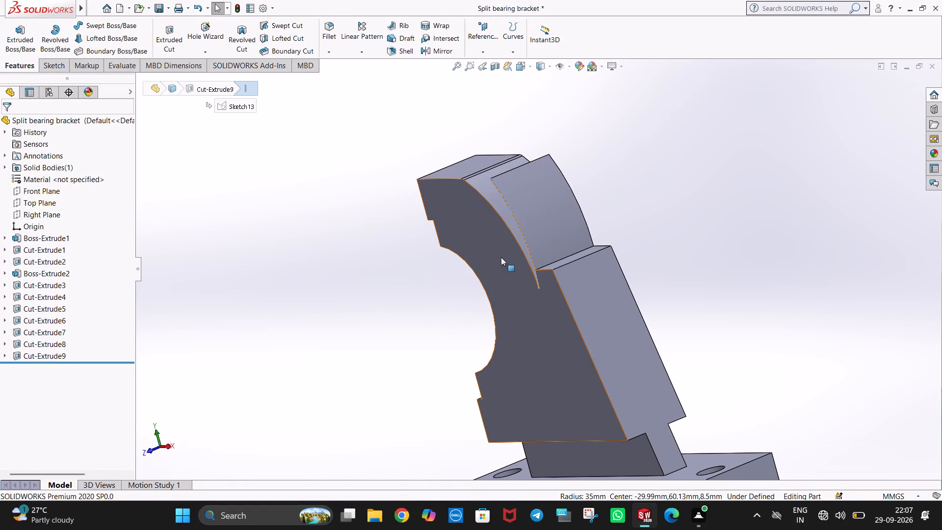
pyautogui.hotkey('ctrl', '5')
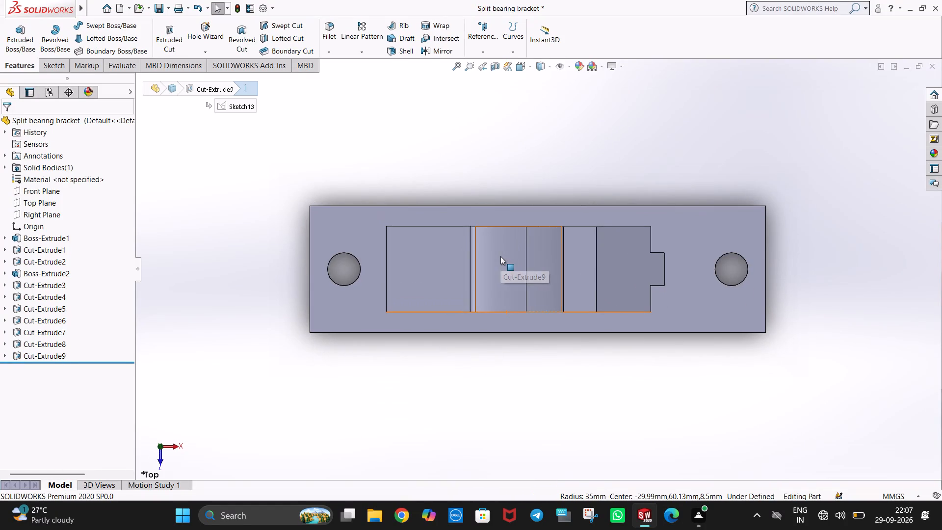
pyautogui.hotkey('ctrl', '4')
pyautogui.moveTo(570, 165); pyautogui.dragTo(590, 201, button='middle')
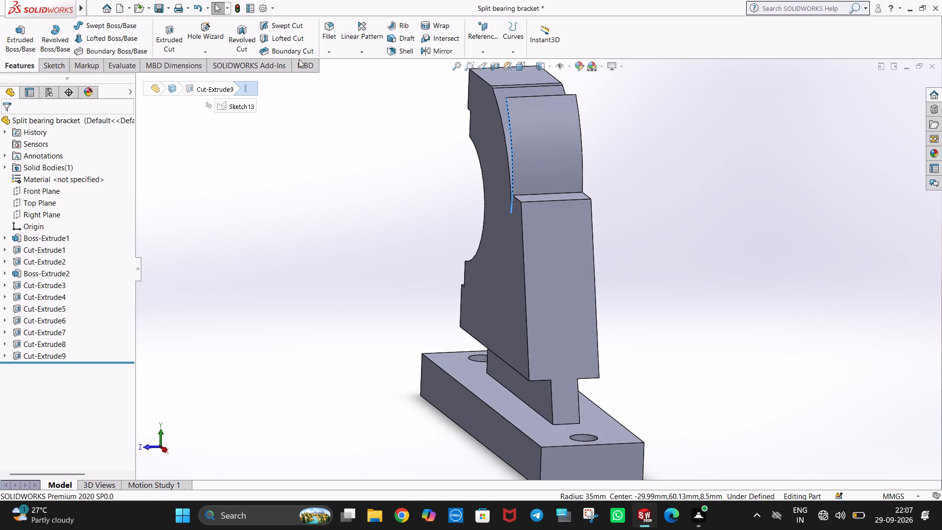
pyautogui.click(254, 197)
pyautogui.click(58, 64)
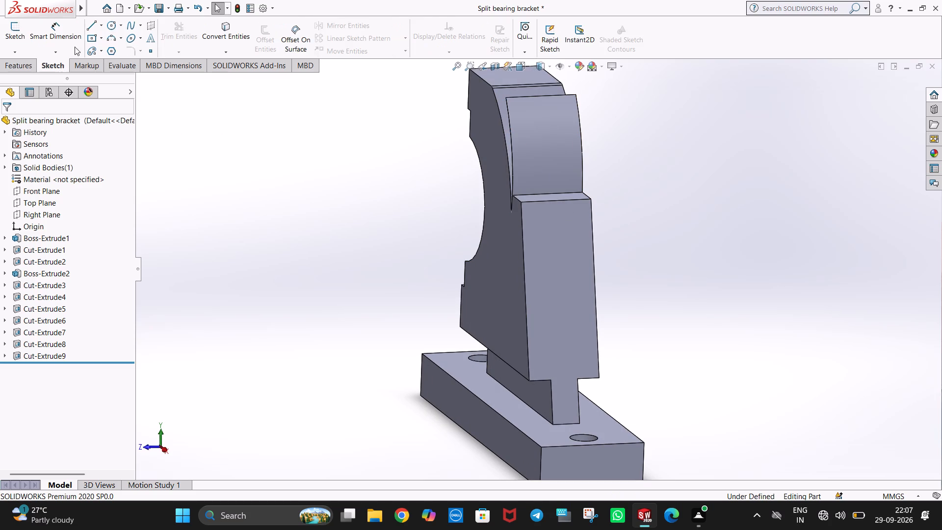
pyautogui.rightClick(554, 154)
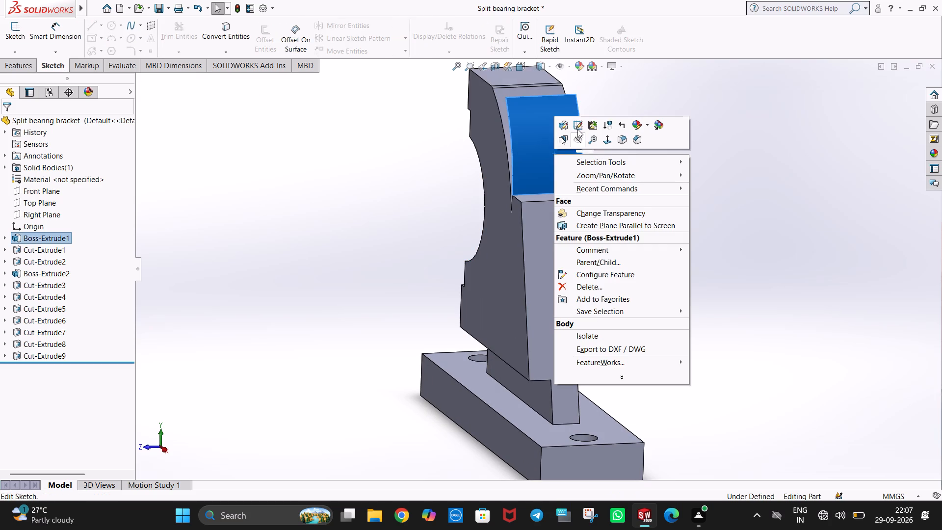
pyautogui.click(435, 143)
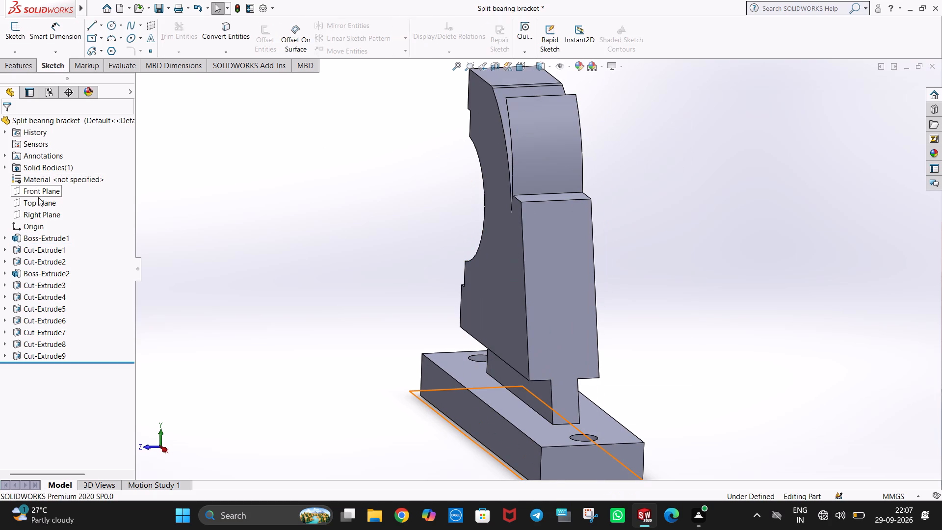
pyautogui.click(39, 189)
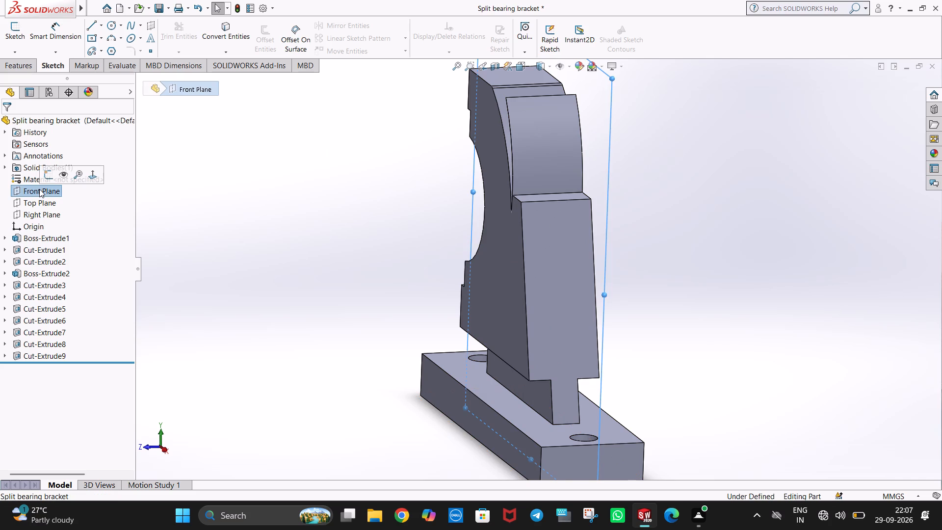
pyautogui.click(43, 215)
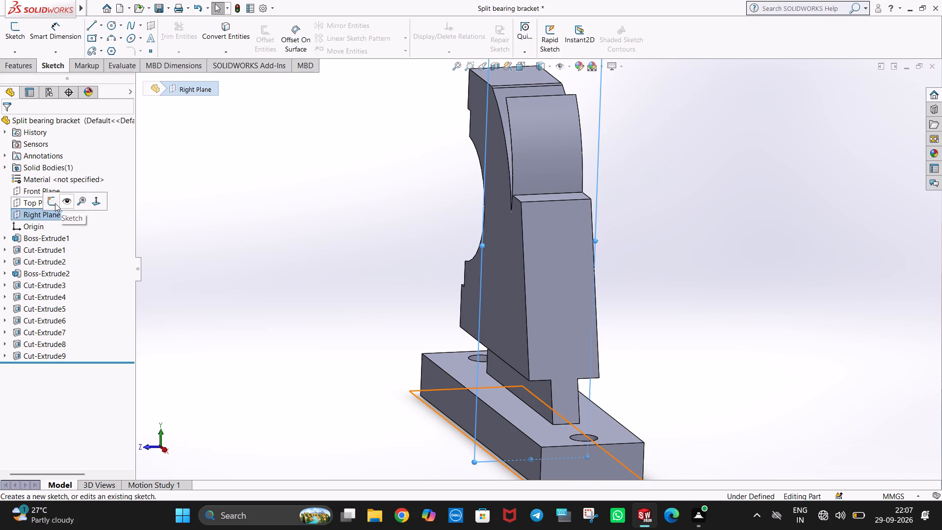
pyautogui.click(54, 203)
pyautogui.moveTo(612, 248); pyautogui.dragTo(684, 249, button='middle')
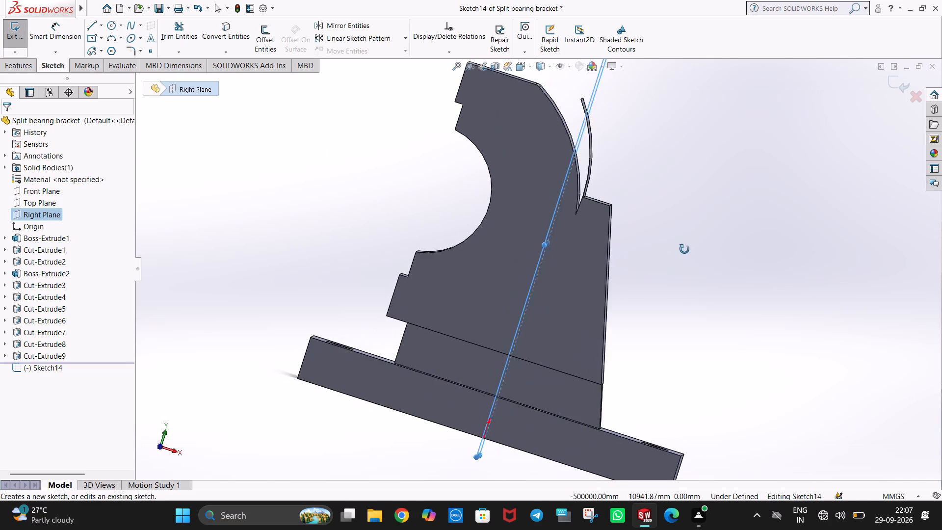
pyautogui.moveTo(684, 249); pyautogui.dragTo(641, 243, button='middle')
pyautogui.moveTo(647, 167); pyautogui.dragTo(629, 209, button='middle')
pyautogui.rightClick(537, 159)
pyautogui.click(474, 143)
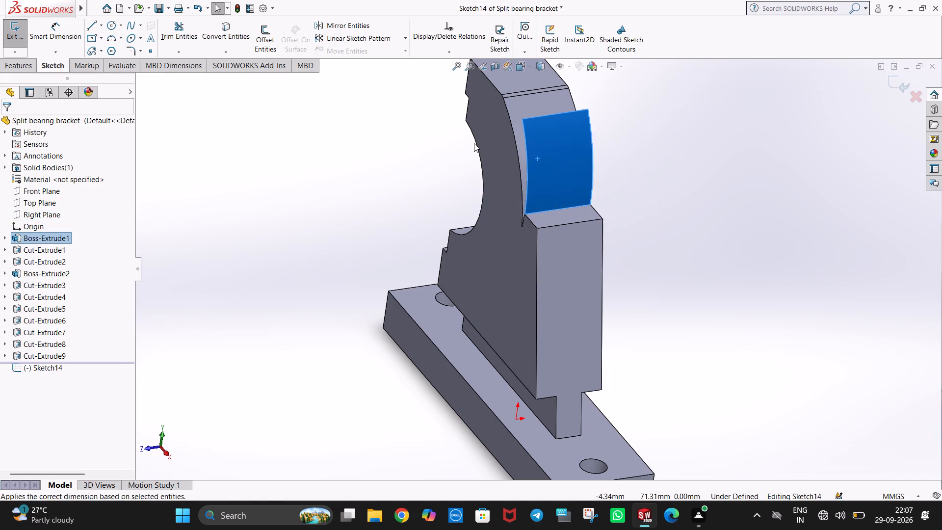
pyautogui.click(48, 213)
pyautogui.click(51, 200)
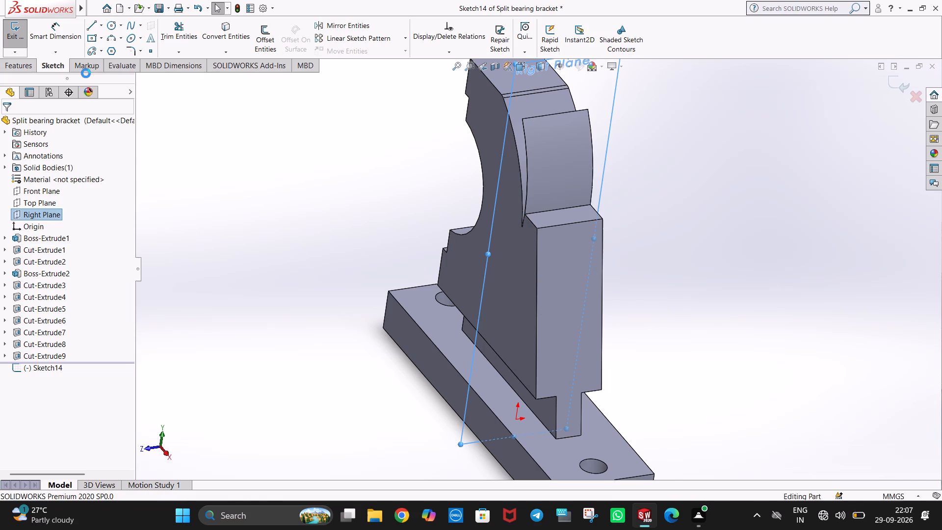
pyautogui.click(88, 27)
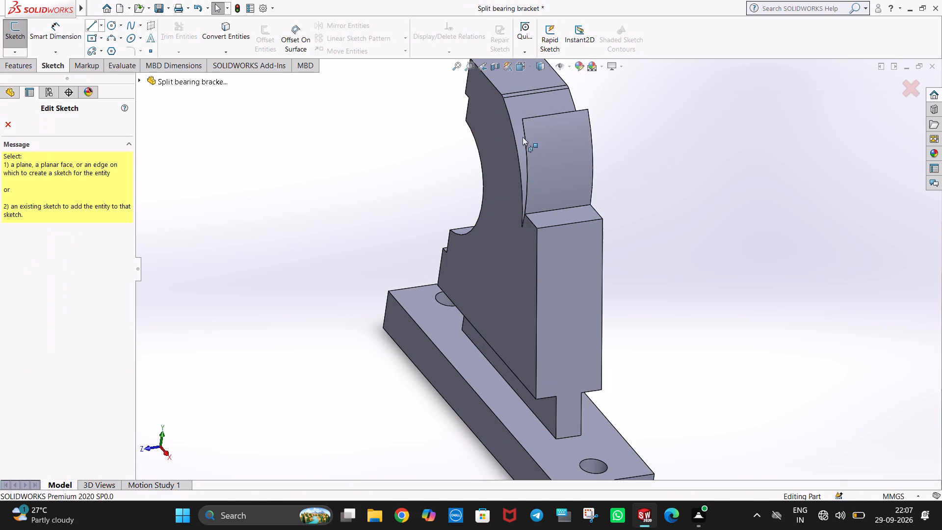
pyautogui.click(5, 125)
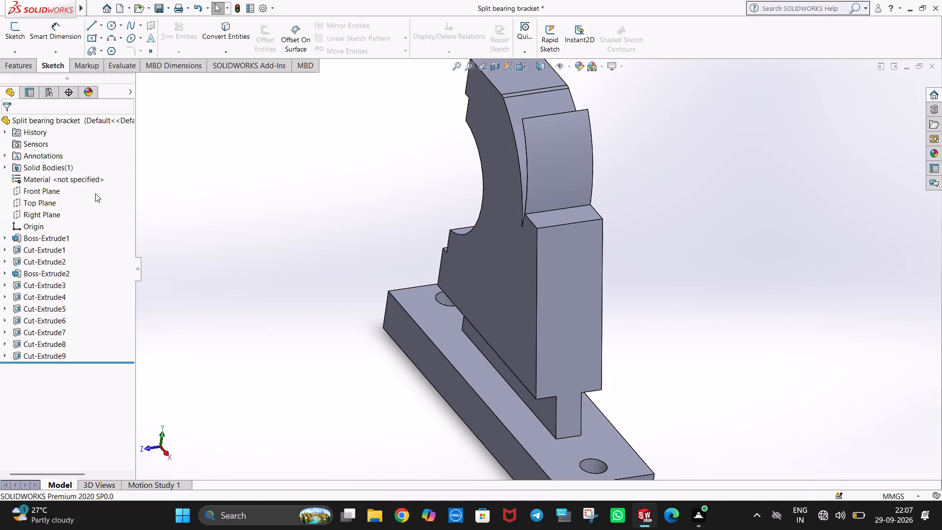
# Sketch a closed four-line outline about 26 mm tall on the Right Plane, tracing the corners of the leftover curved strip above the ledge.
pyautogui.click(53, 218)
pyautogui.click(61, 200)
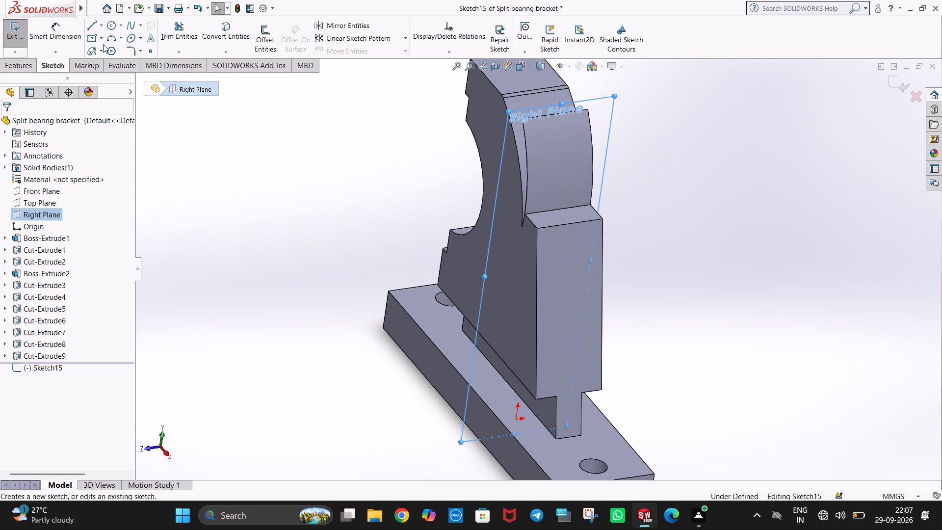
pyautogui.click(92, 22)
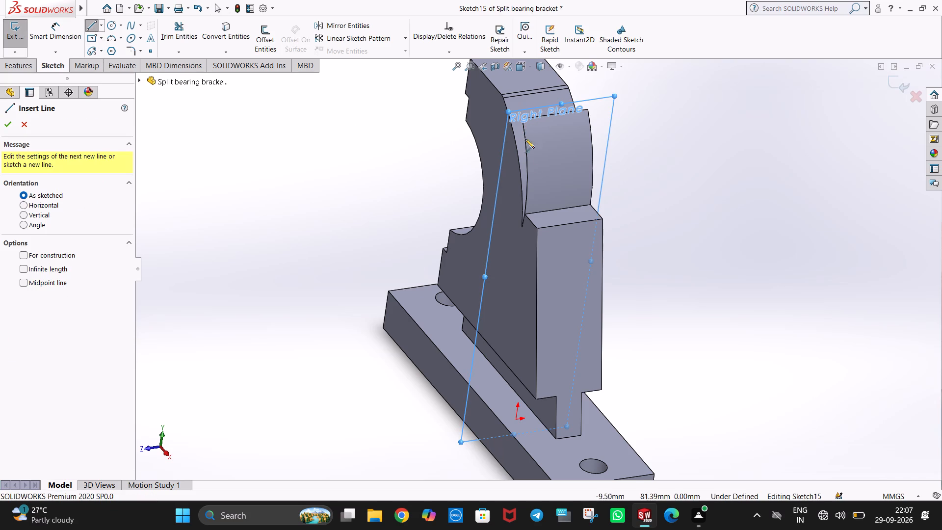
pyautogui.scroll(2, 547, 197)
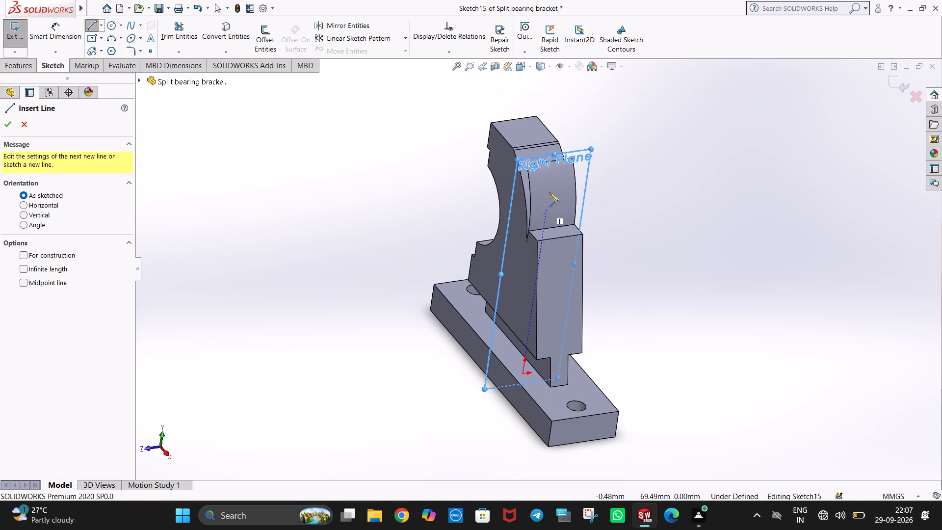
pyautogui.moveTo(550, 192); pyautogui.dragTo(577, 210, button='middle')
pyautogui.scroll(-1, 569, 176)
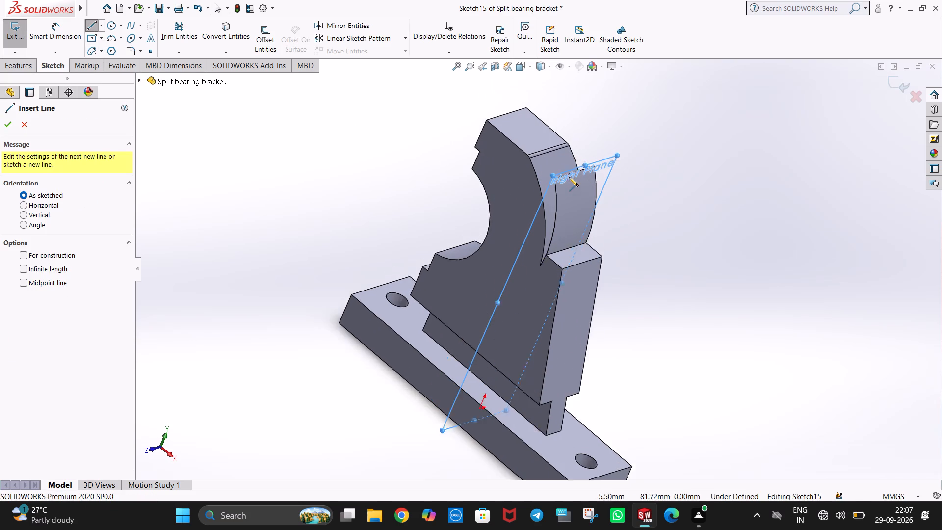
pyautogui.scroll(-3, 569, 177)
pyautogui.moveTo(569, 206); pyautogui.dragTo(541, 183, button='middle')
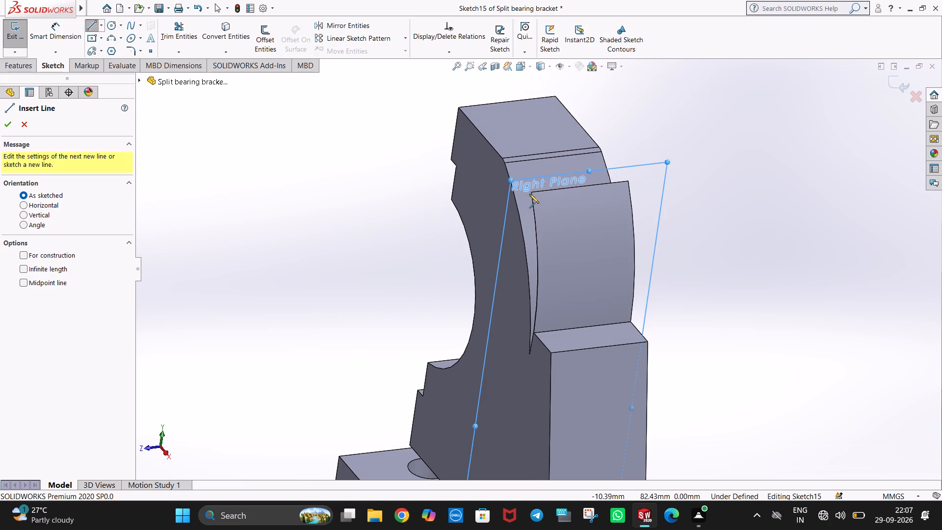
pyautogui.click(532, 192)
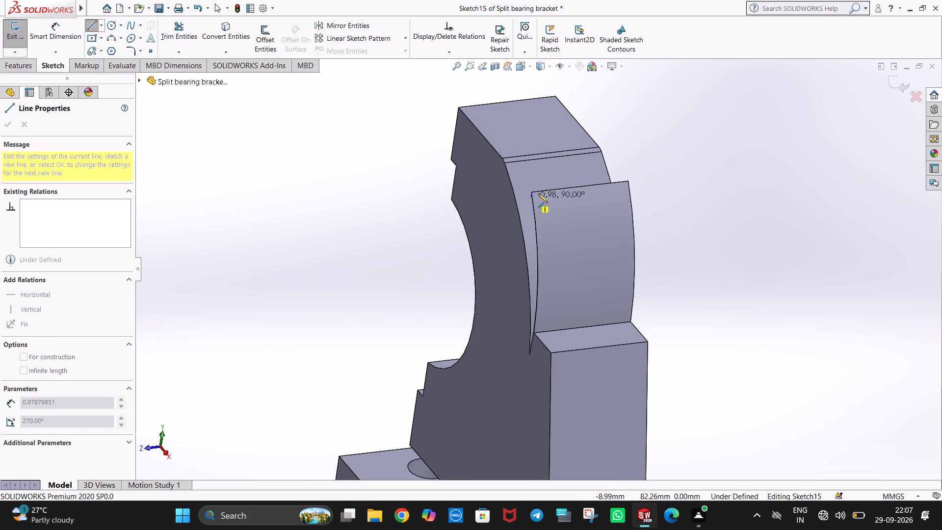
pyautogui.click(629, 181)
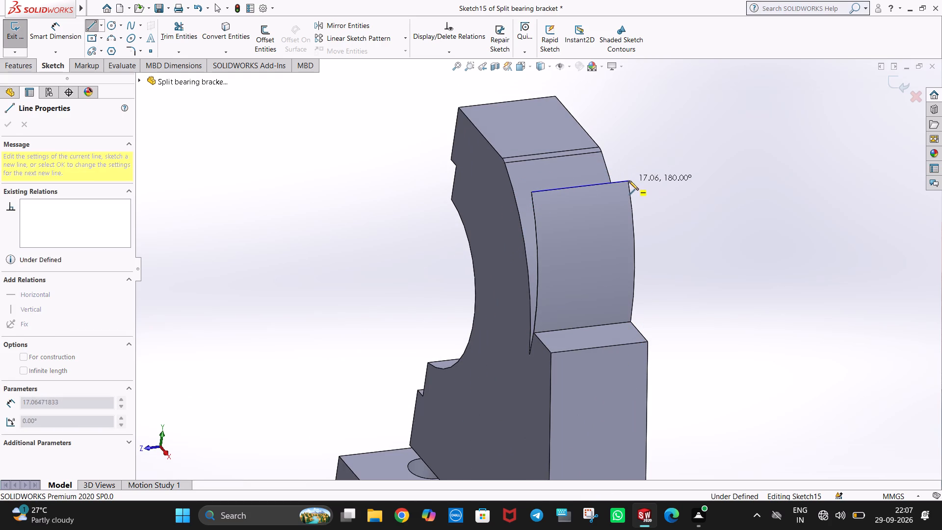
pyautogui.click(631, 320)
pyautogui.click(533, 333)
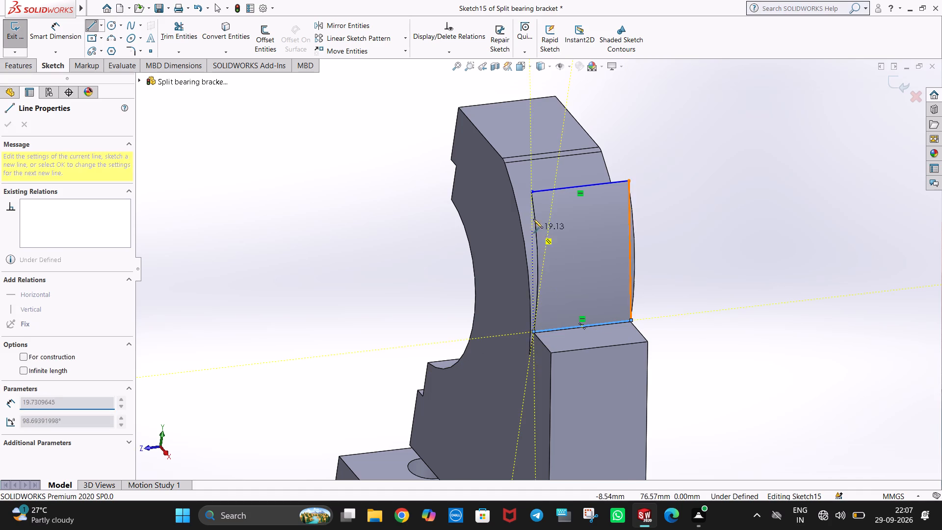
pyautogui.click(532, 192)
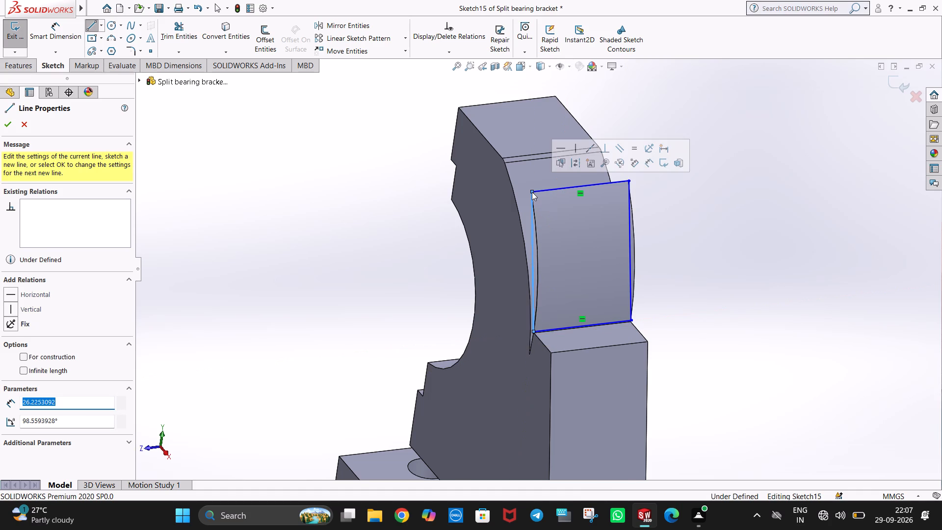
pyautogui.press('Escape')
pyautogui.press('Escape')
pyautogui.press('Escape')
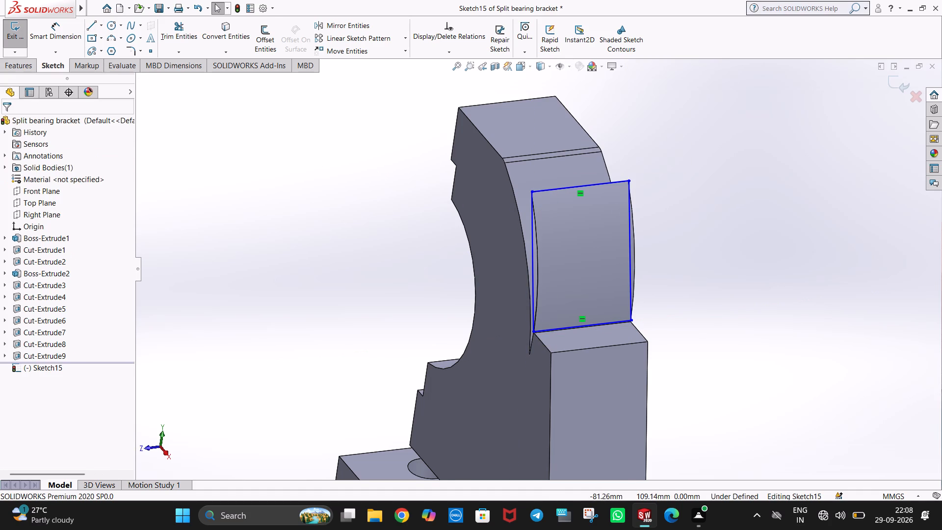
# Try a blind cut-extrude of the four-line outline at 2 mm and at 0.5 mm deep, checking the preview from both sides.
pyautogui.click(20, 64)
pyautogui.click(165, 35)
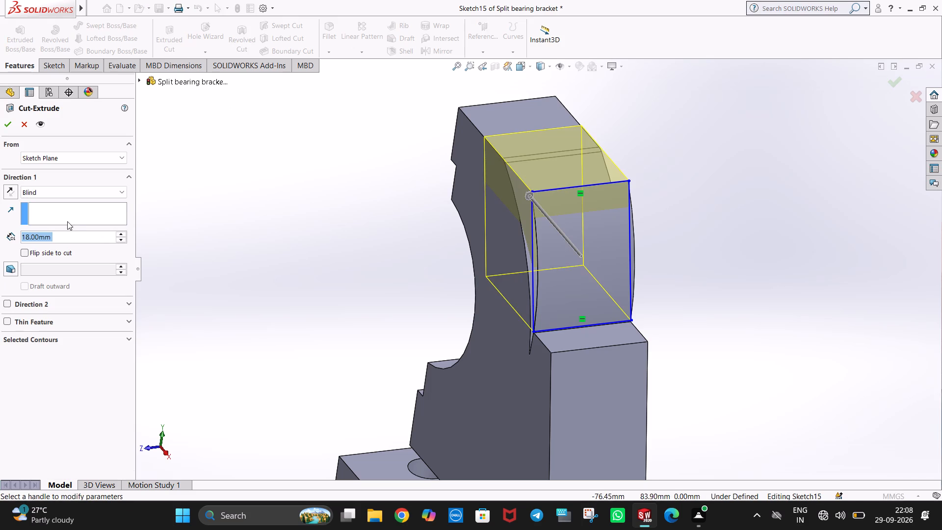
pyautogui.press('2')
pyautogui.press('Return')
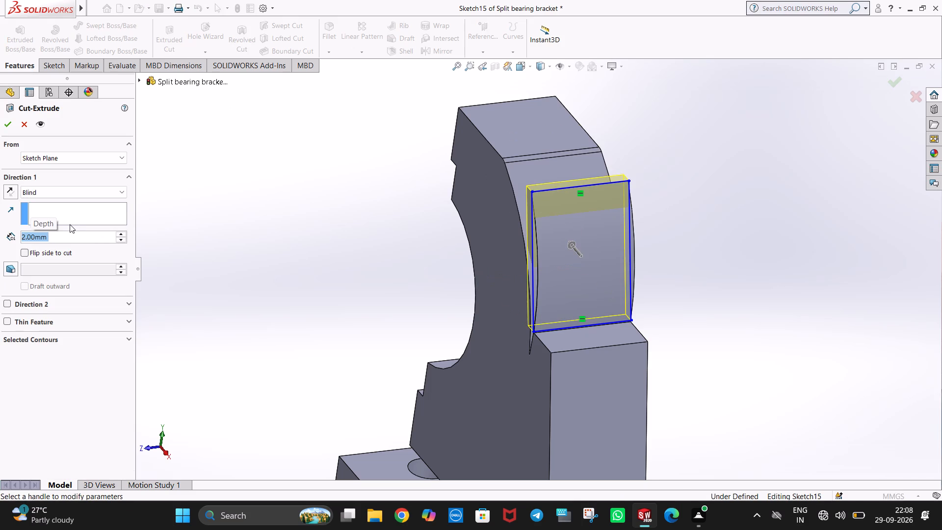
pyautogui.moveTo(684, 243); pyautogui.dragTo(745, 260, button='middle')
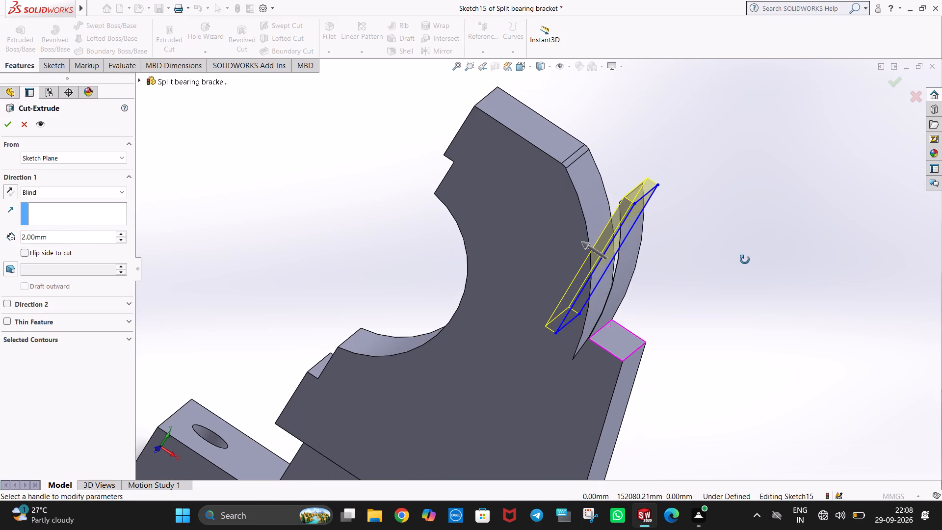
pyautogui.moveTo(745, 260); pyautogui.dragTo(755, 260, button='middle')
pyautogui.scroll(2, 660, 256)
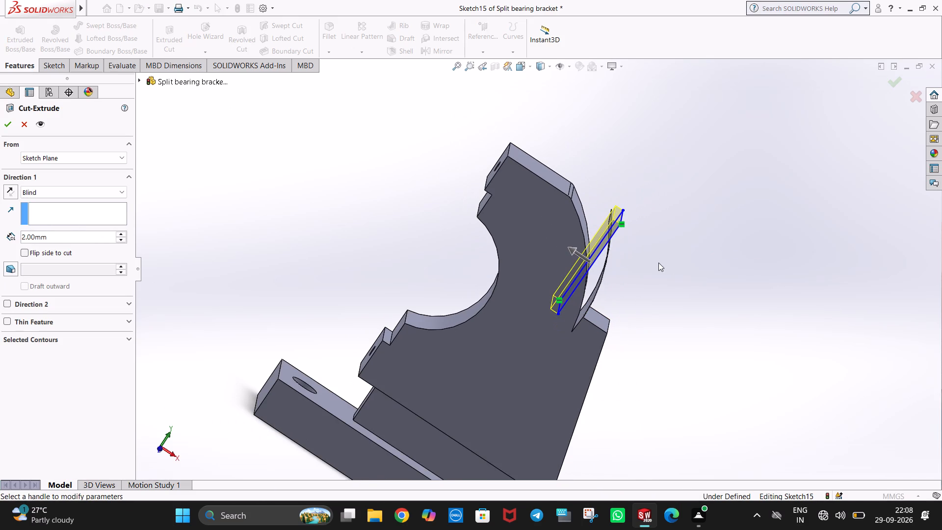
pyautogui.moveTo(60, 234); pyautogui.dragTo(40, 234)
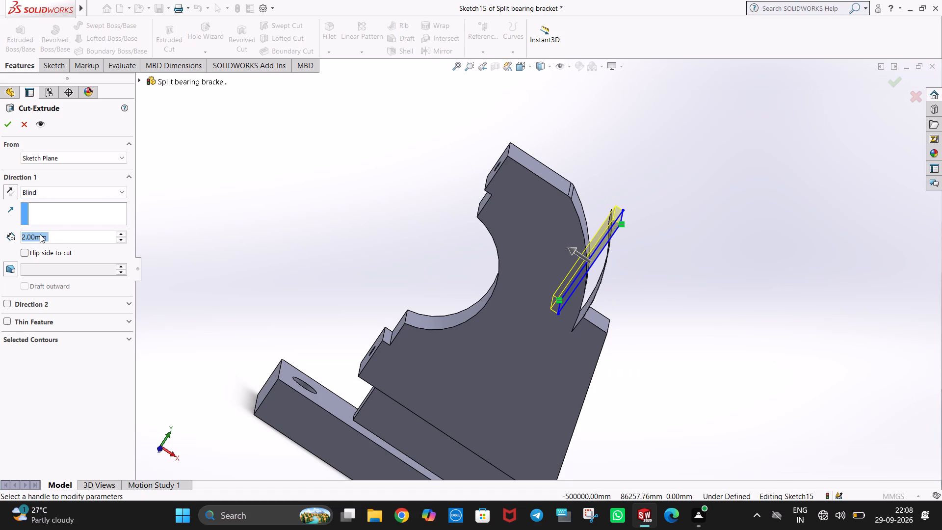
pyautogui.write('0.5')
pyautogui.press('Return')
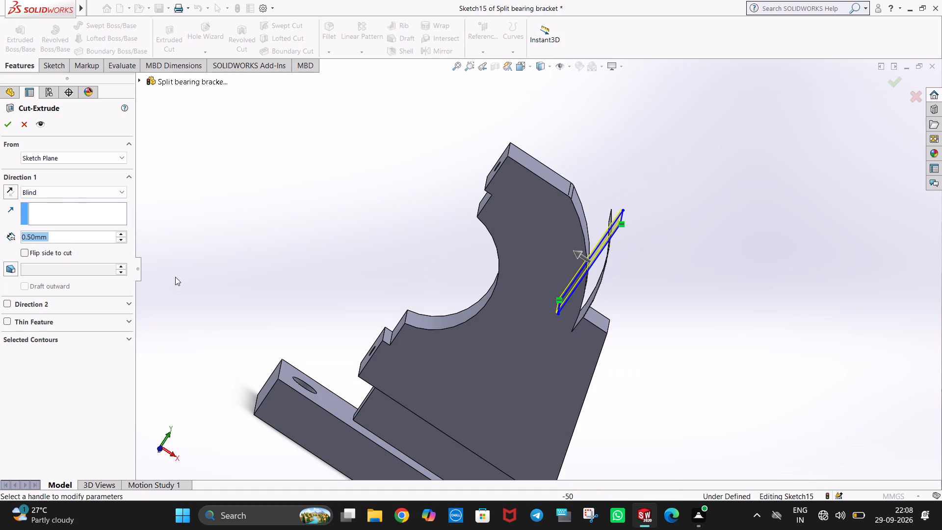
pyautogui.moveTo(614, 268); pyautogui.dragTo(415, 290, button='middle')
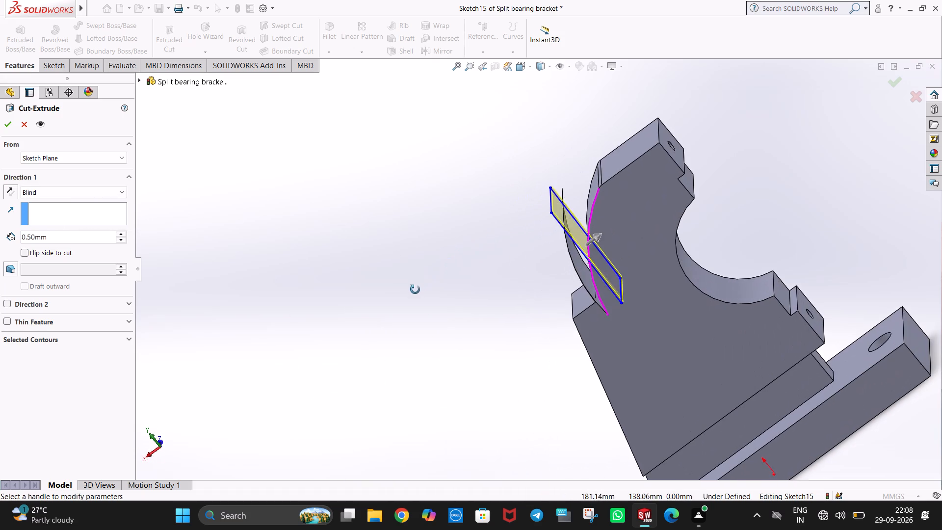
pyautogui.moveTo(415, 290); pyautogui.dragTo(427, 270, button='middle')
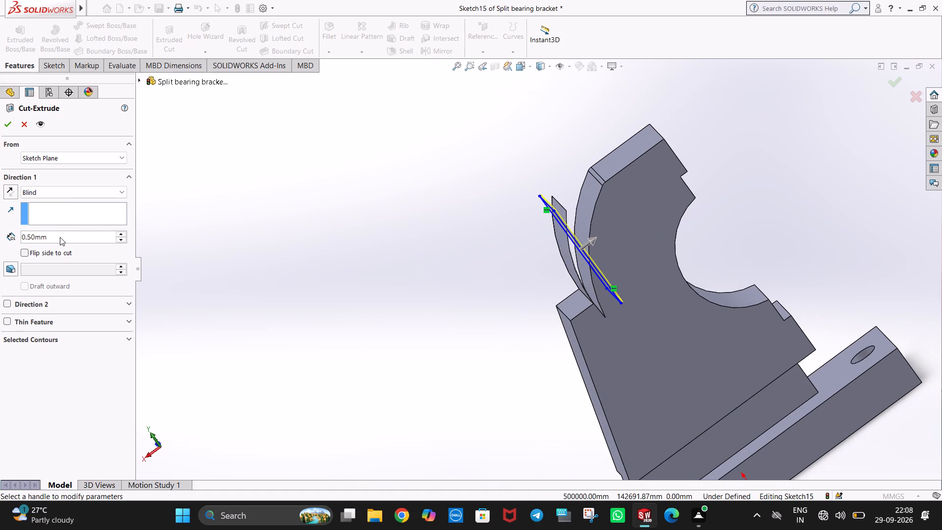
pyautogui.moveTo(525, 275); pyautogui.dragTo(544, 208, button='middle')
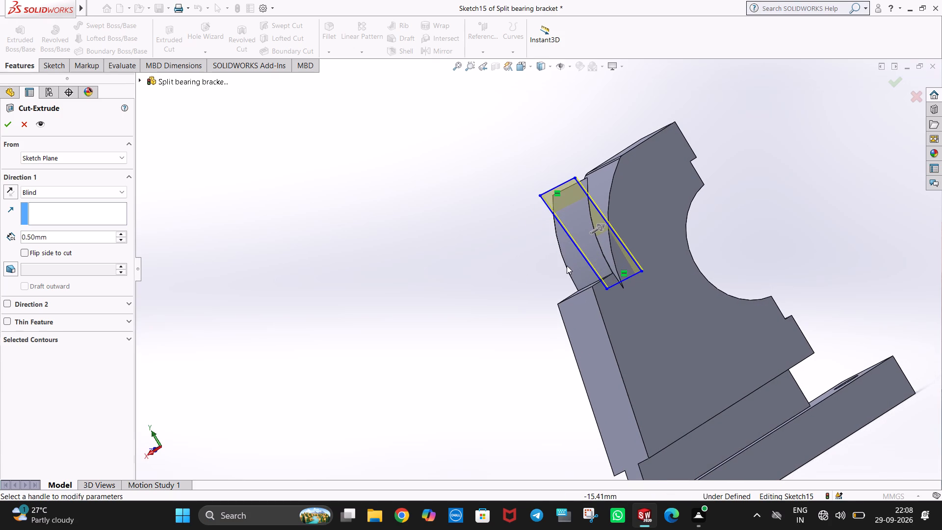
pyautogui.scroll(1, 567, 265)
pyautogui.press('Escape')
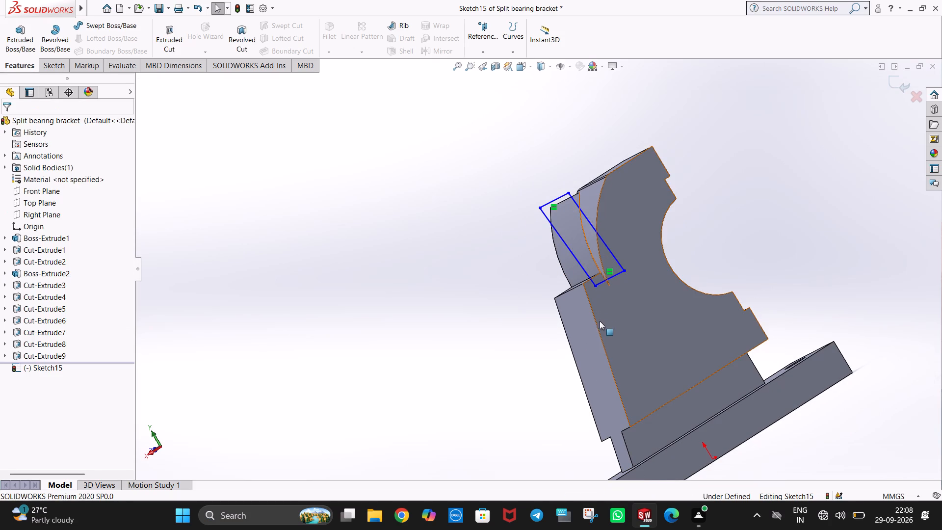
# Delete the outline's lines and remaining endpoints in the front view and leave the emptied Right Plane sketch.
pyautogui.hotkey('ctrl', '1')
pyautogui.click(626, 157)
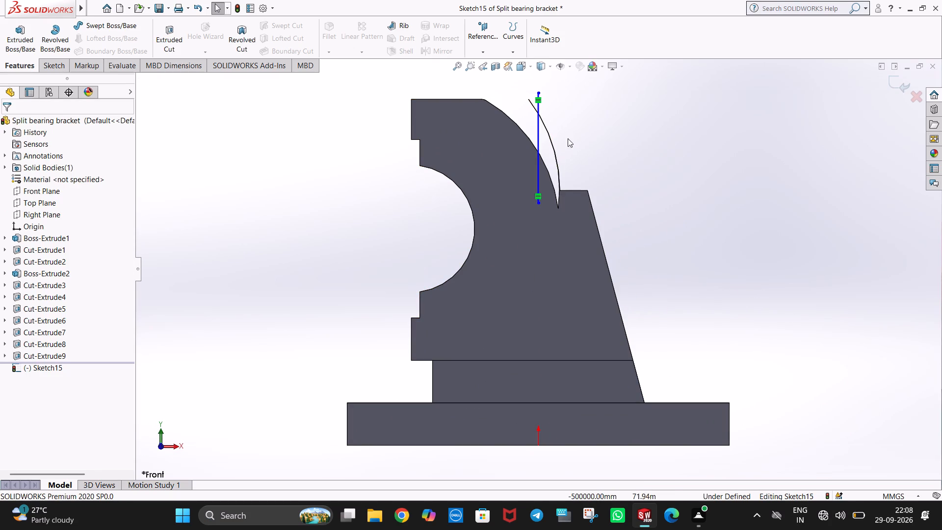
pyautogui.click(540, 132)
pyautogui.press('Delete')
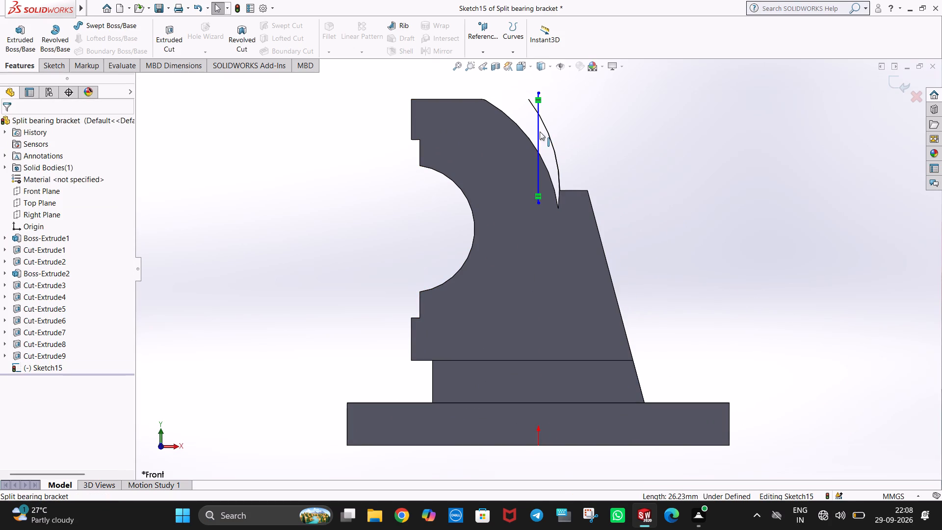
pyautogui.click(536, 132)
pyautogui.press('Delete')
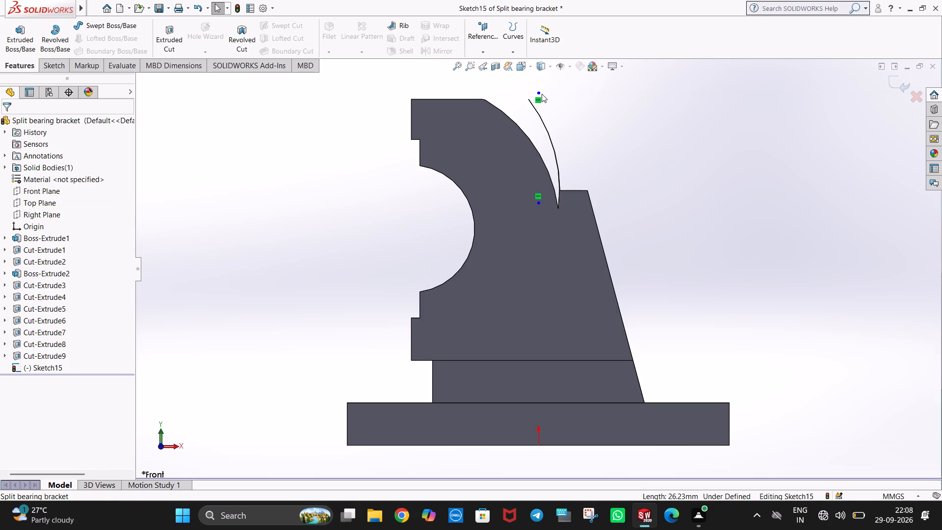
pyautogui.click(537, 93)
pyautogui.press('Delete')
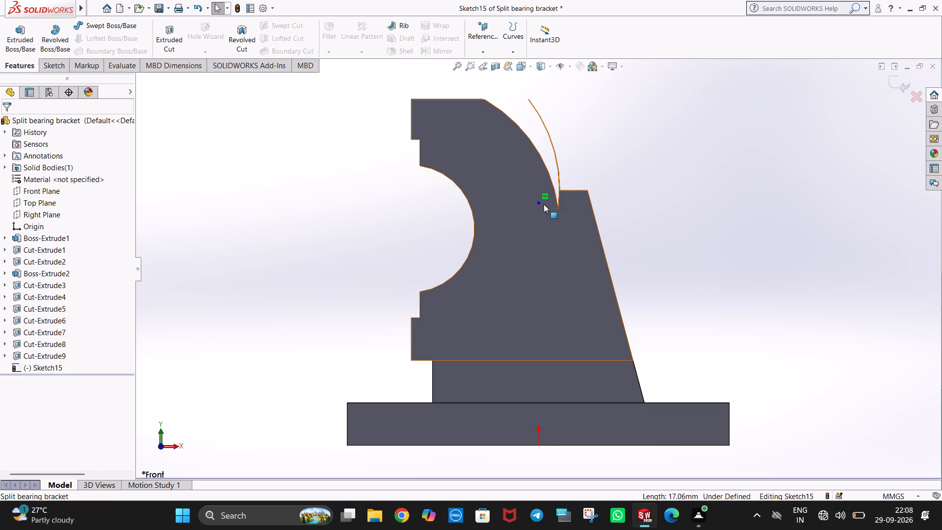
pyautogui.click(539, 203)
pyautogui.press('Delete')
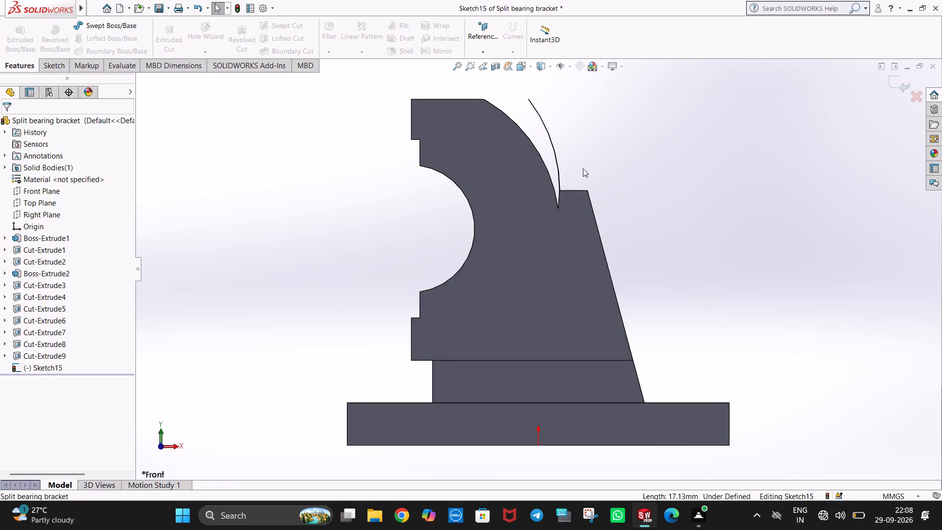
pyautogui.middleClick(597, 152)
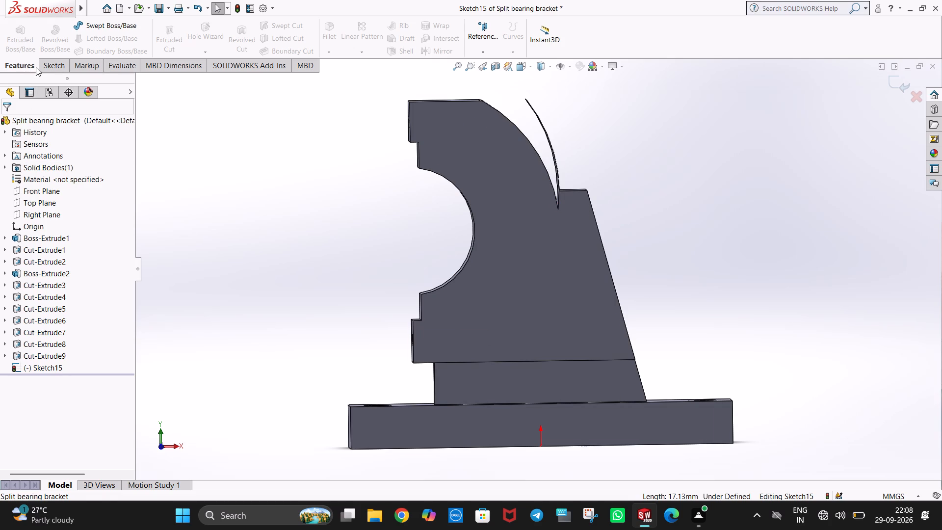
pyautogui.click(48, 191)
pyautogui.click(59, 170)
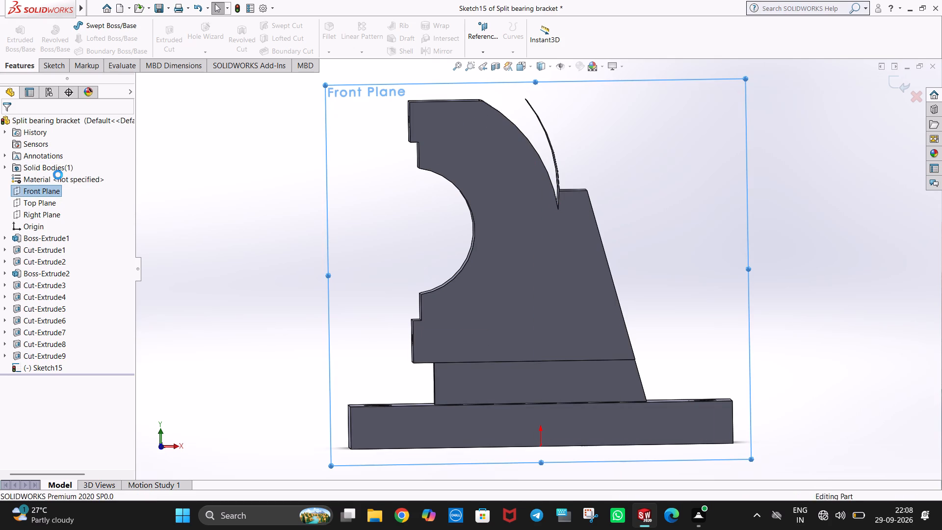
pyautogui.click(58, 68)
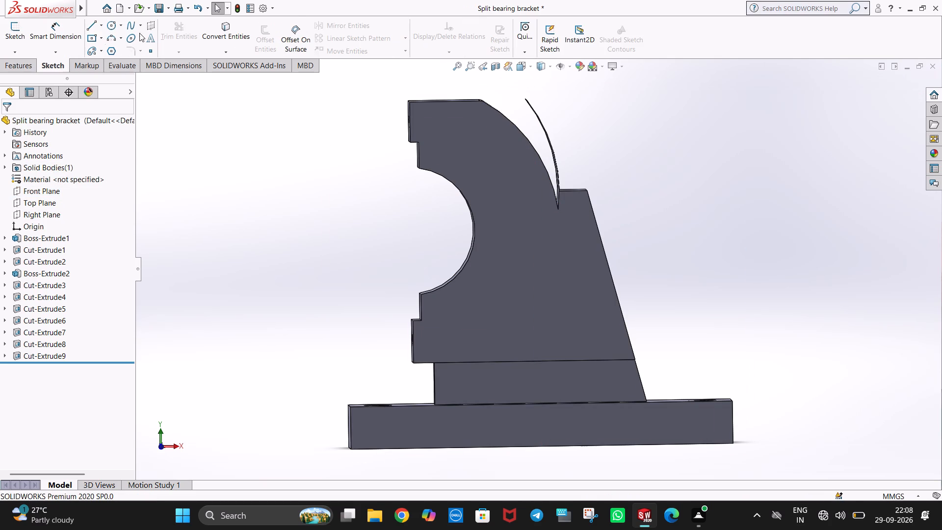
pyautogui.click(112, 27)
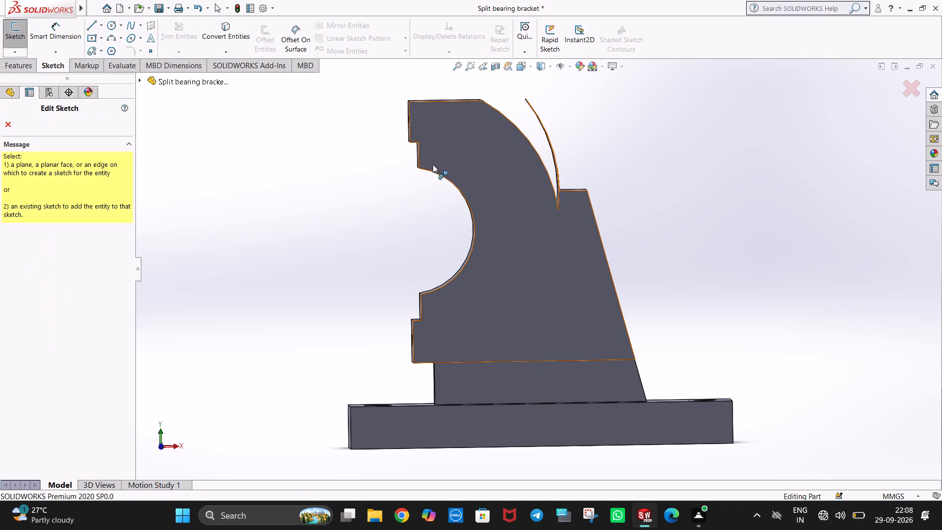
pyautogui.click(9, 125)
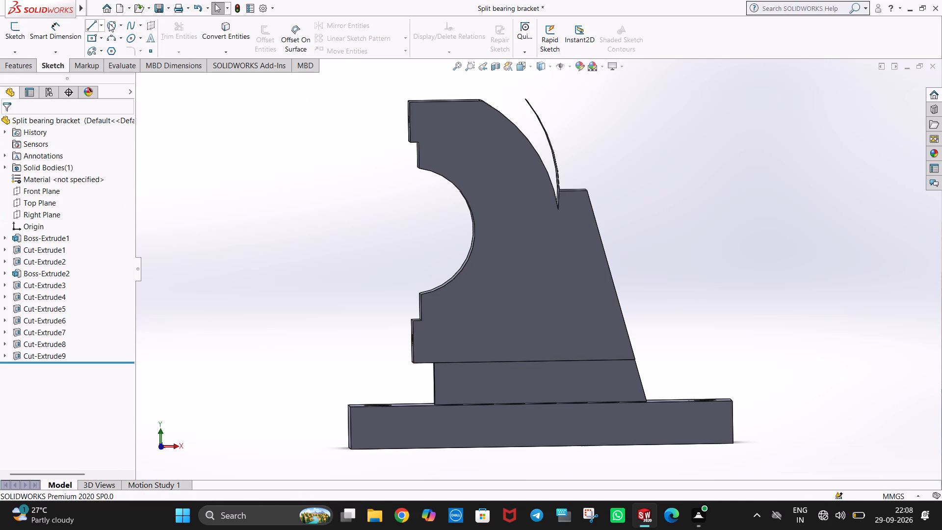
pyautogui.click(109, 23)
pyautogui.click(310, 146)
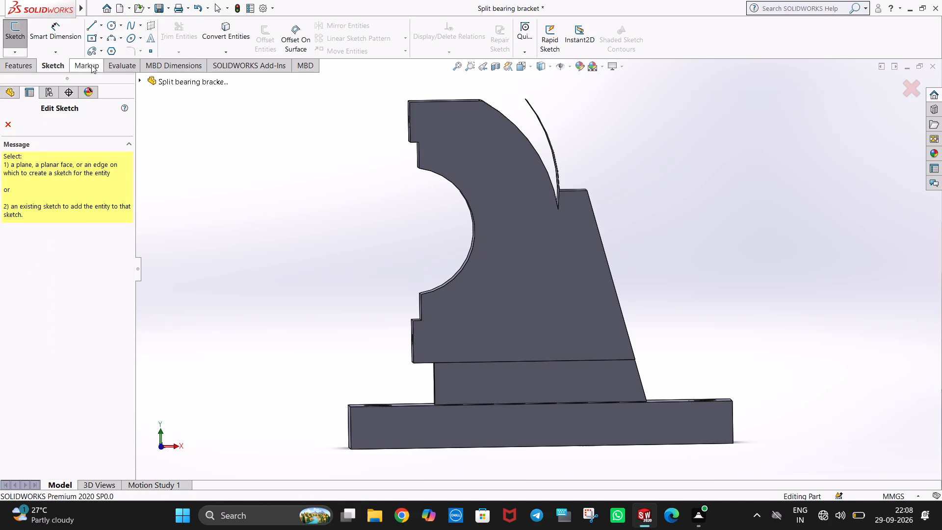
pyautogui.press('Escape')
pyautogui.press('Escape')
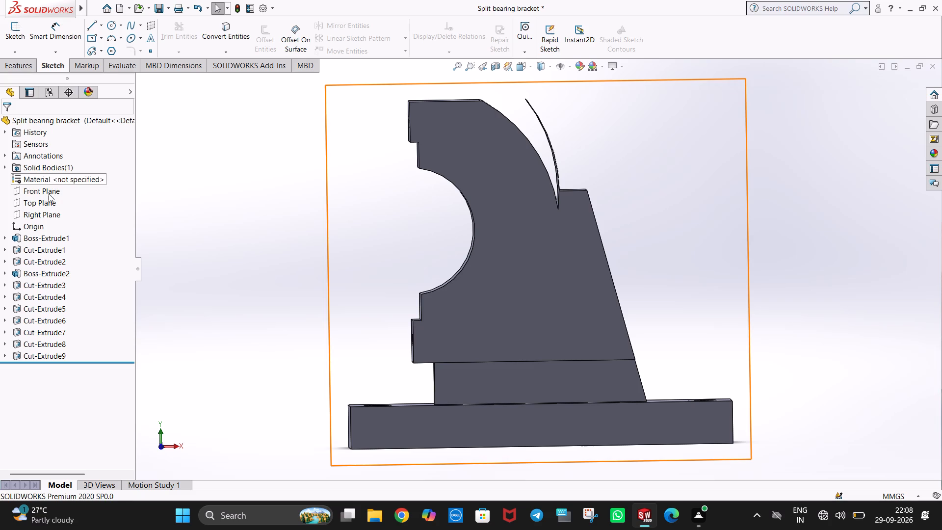
# Sketch a circle of about 39.8 mm radius on the Front Plane, centred beside the bearing recess and passing along the leftover curved strip.
pyautogui.click(49, 194)
pyautogui.click(56, 179)
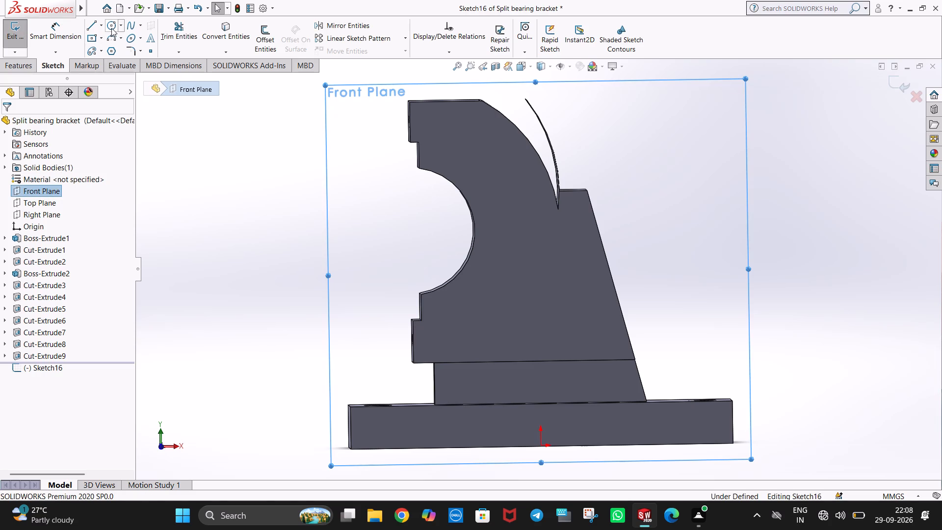
pyautogui.click(111, 28)
pyautogui.click(389, 195)
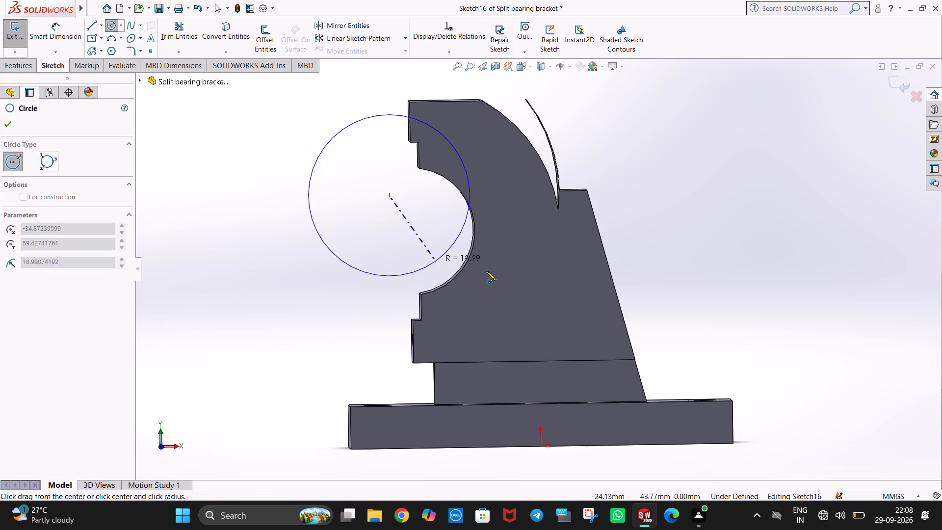
pyautogui.click(544, 262)
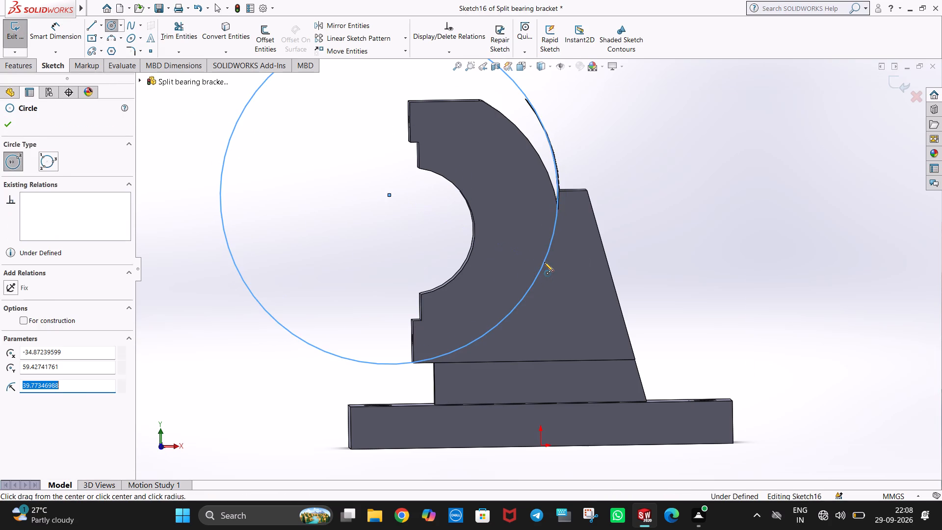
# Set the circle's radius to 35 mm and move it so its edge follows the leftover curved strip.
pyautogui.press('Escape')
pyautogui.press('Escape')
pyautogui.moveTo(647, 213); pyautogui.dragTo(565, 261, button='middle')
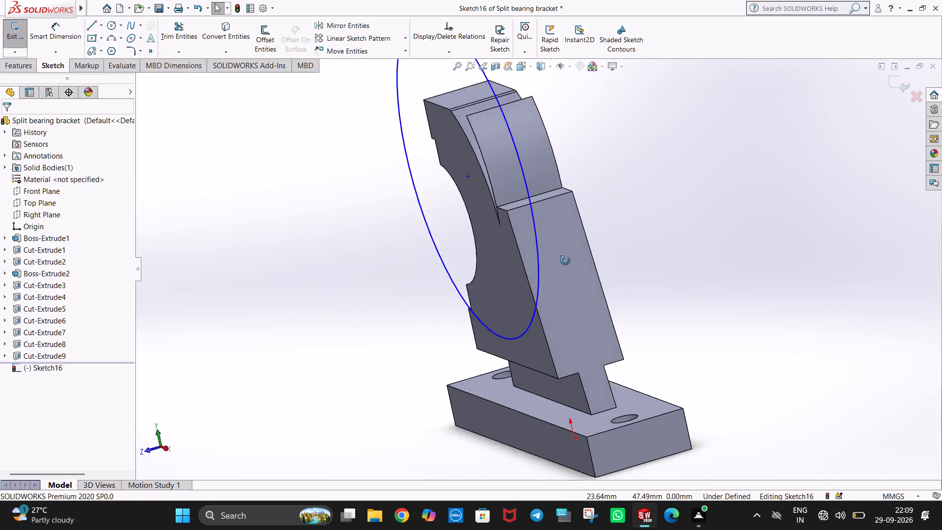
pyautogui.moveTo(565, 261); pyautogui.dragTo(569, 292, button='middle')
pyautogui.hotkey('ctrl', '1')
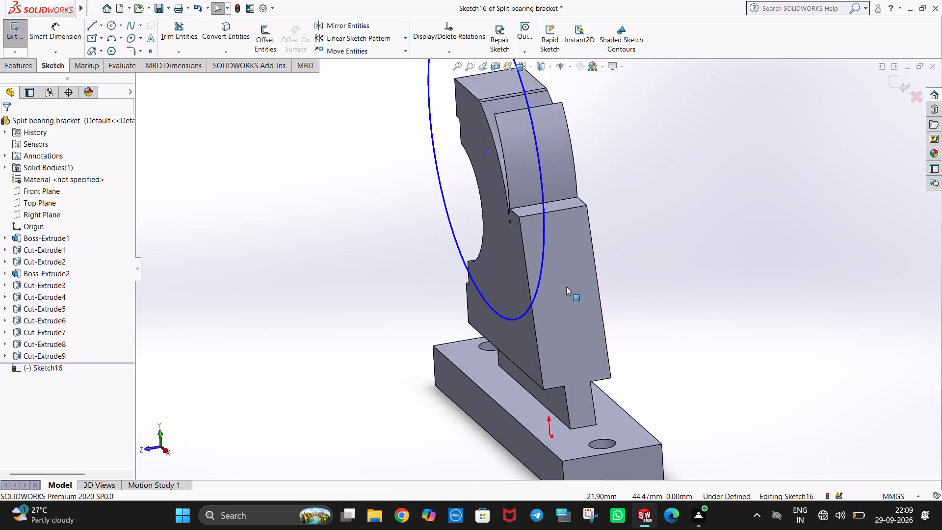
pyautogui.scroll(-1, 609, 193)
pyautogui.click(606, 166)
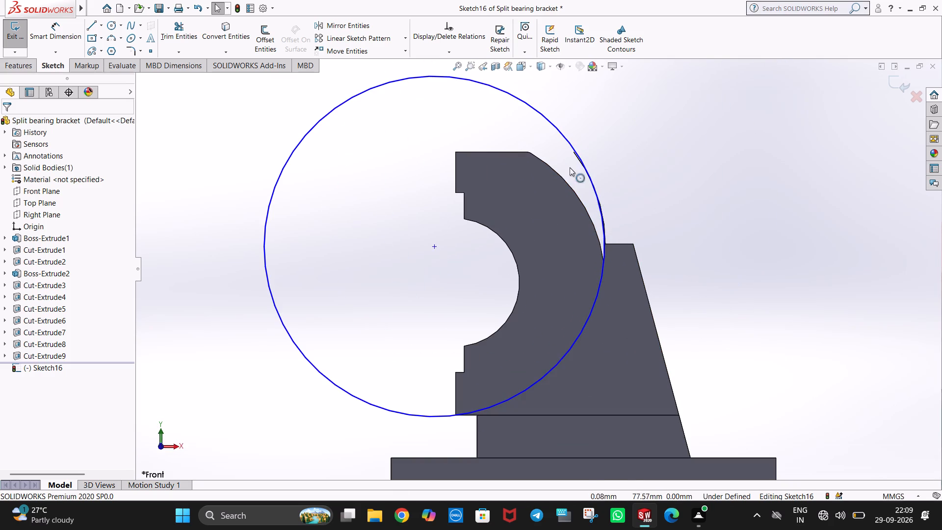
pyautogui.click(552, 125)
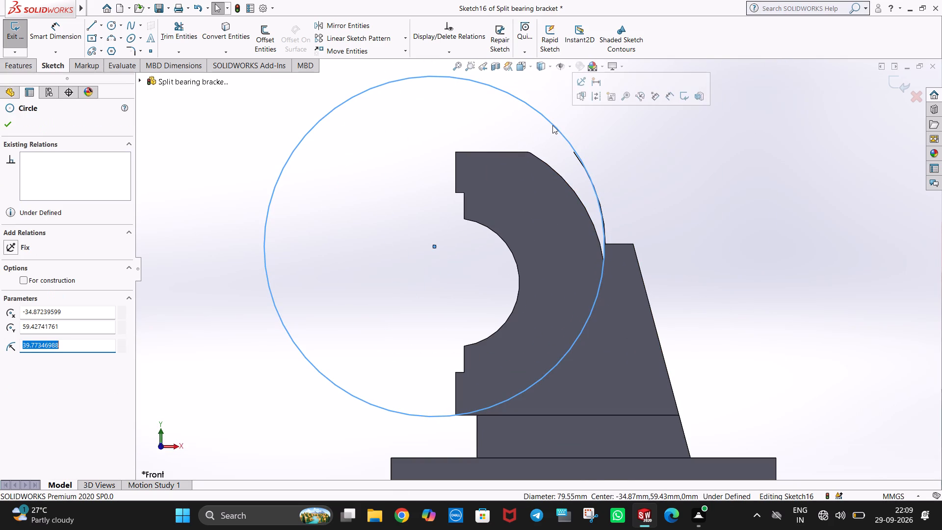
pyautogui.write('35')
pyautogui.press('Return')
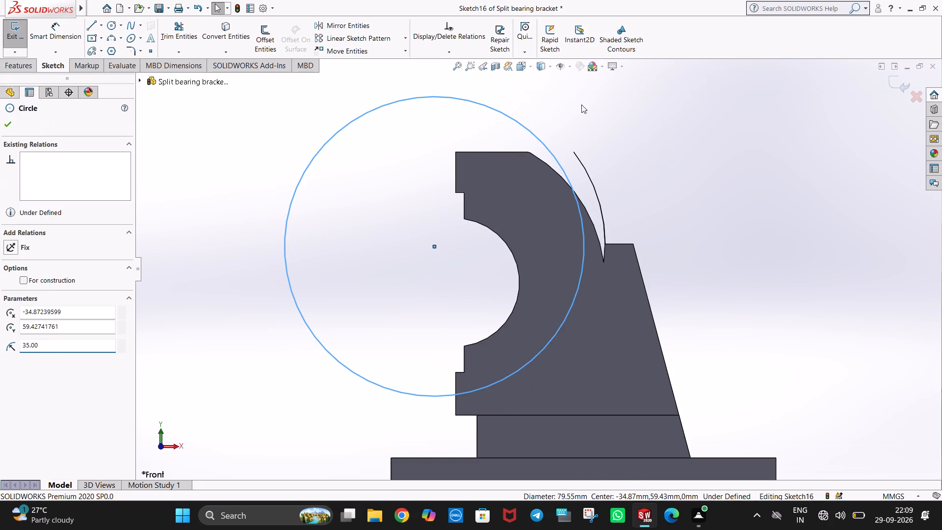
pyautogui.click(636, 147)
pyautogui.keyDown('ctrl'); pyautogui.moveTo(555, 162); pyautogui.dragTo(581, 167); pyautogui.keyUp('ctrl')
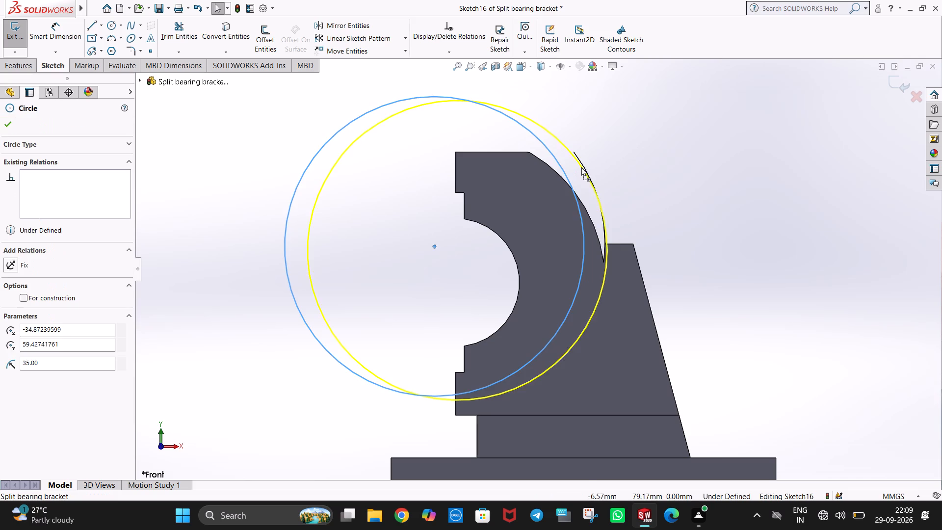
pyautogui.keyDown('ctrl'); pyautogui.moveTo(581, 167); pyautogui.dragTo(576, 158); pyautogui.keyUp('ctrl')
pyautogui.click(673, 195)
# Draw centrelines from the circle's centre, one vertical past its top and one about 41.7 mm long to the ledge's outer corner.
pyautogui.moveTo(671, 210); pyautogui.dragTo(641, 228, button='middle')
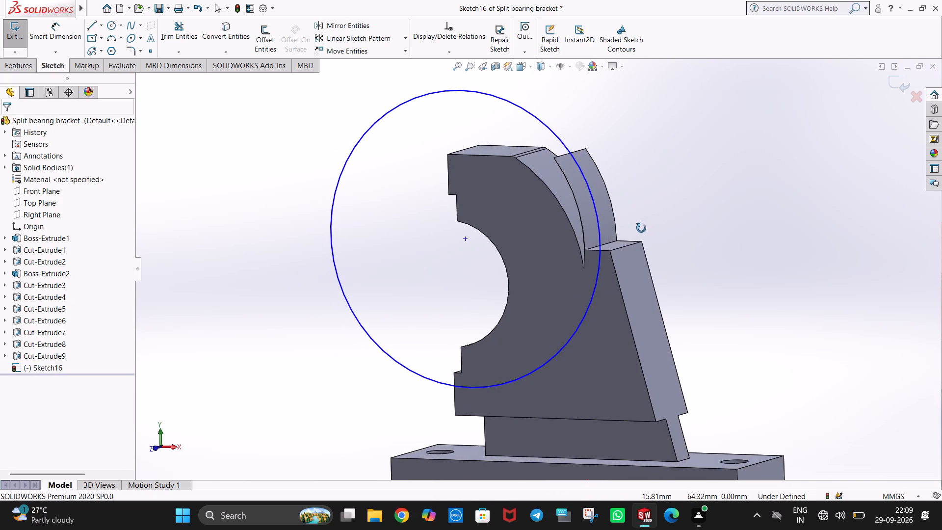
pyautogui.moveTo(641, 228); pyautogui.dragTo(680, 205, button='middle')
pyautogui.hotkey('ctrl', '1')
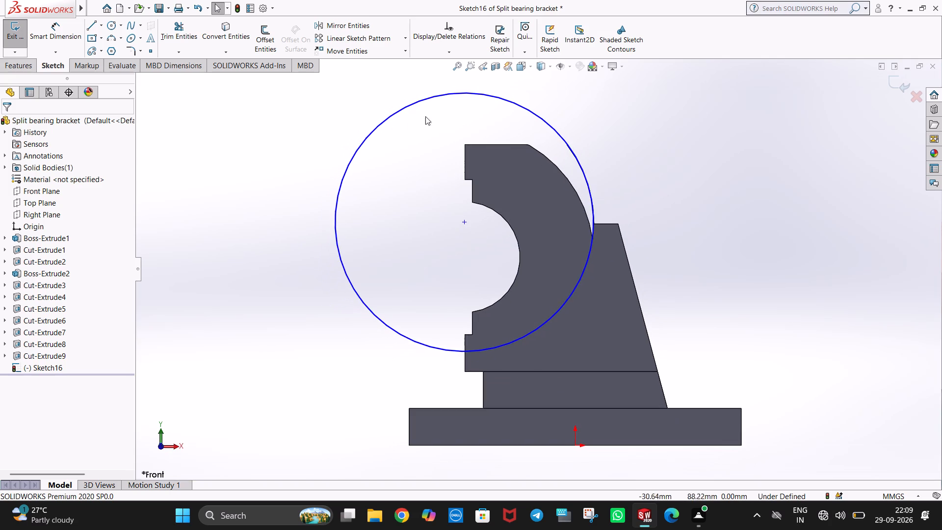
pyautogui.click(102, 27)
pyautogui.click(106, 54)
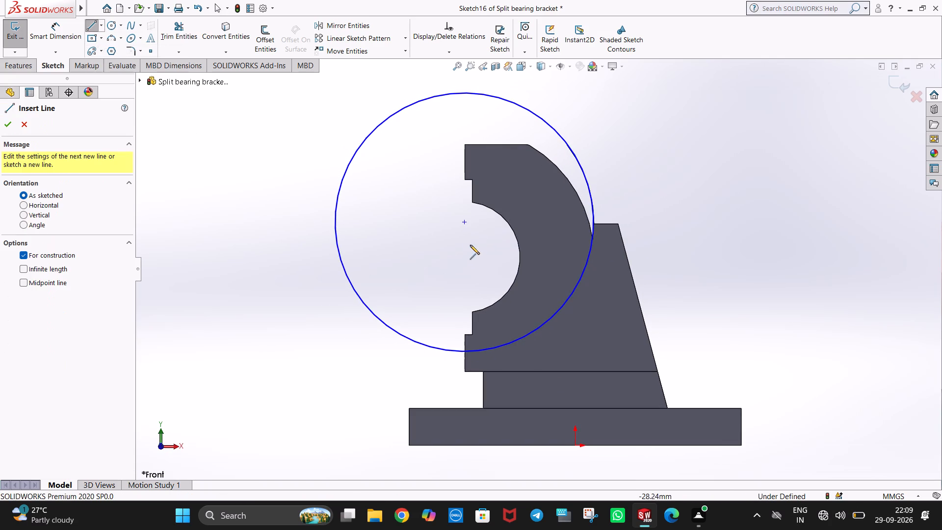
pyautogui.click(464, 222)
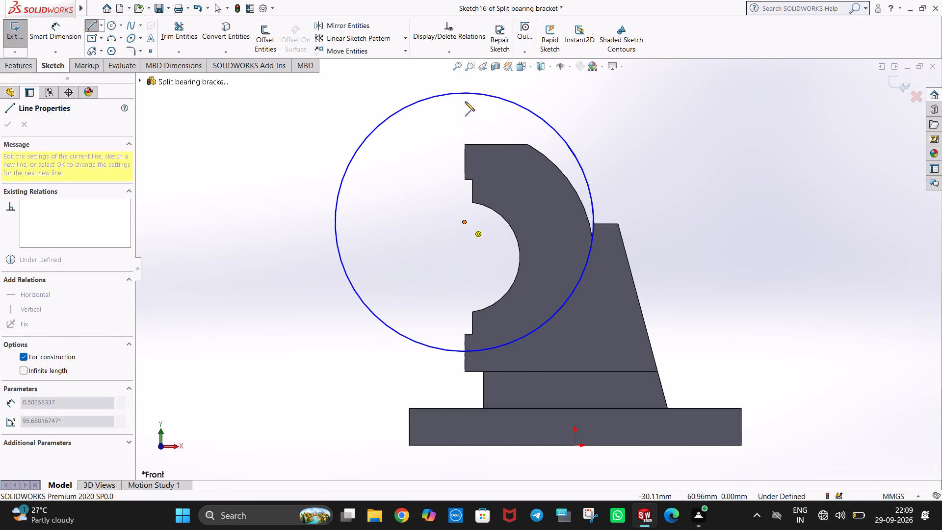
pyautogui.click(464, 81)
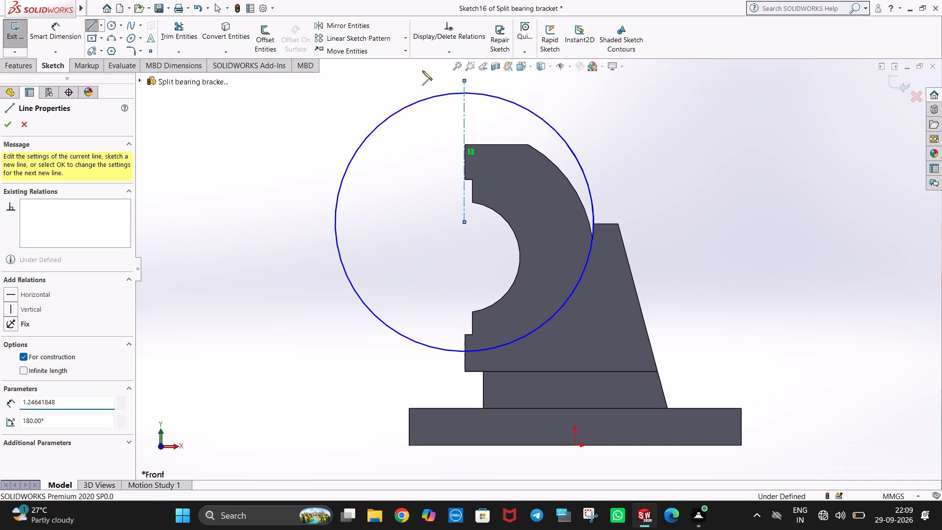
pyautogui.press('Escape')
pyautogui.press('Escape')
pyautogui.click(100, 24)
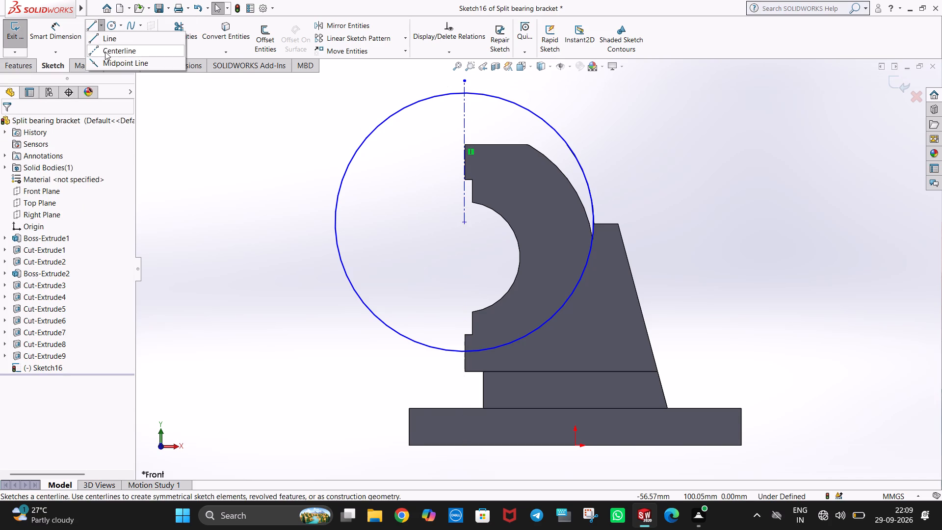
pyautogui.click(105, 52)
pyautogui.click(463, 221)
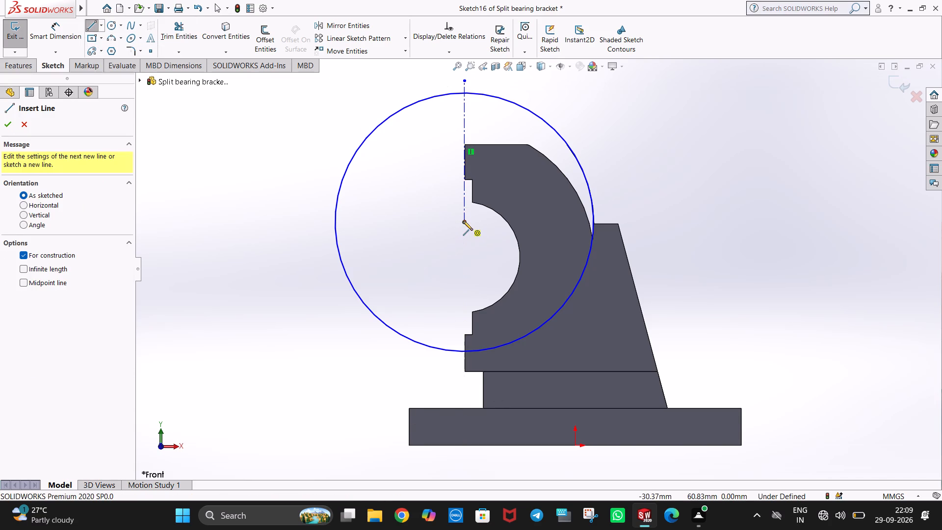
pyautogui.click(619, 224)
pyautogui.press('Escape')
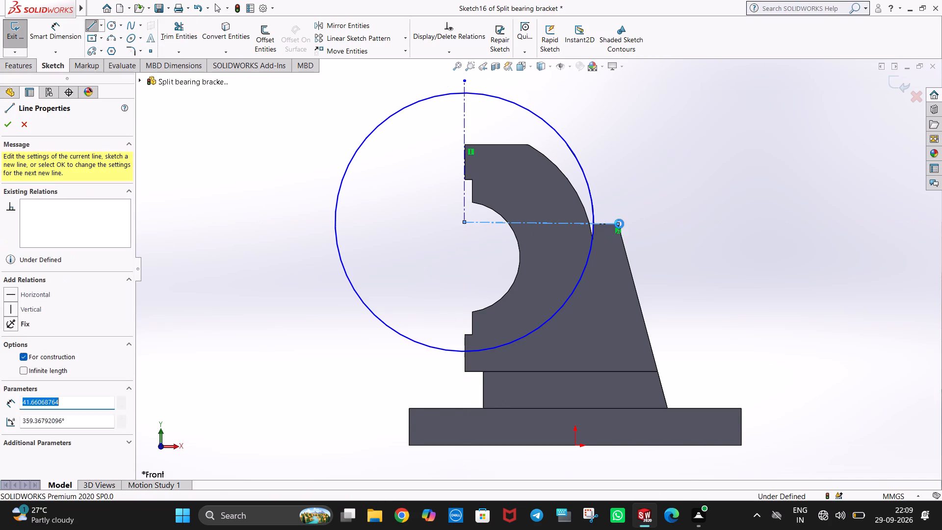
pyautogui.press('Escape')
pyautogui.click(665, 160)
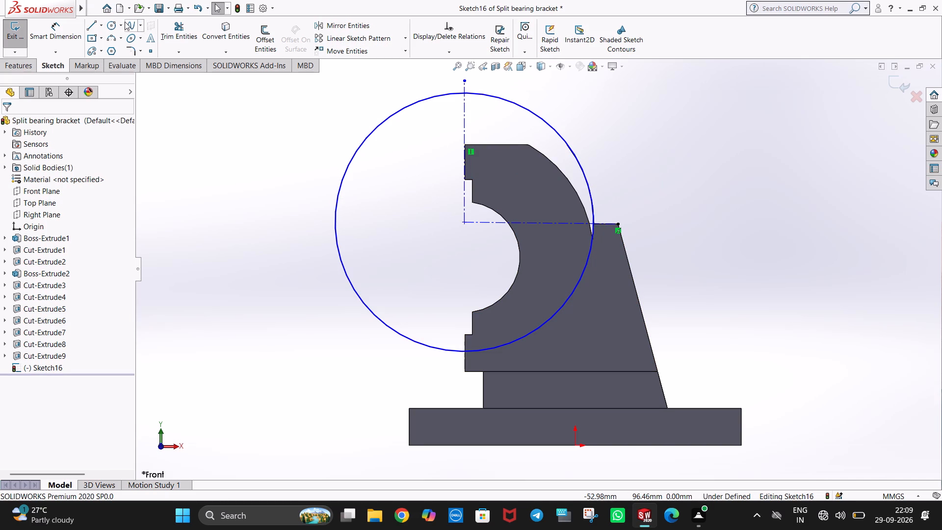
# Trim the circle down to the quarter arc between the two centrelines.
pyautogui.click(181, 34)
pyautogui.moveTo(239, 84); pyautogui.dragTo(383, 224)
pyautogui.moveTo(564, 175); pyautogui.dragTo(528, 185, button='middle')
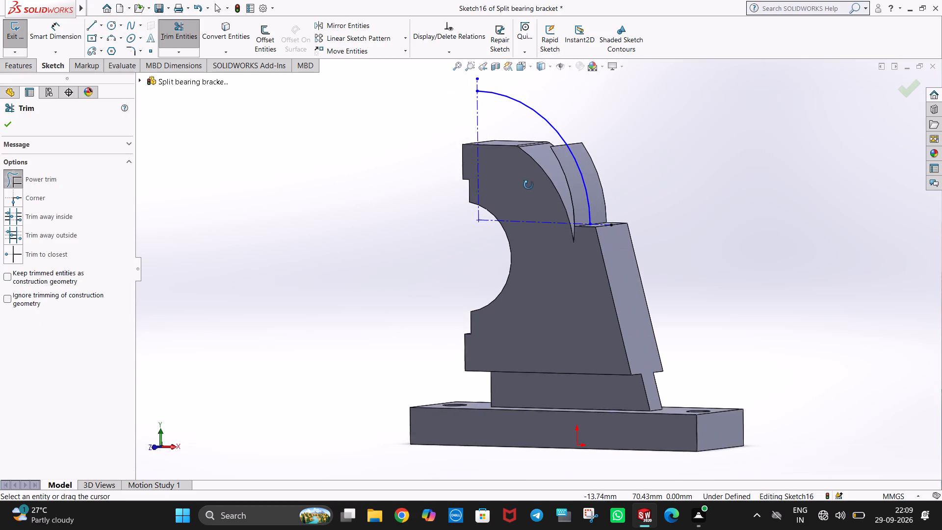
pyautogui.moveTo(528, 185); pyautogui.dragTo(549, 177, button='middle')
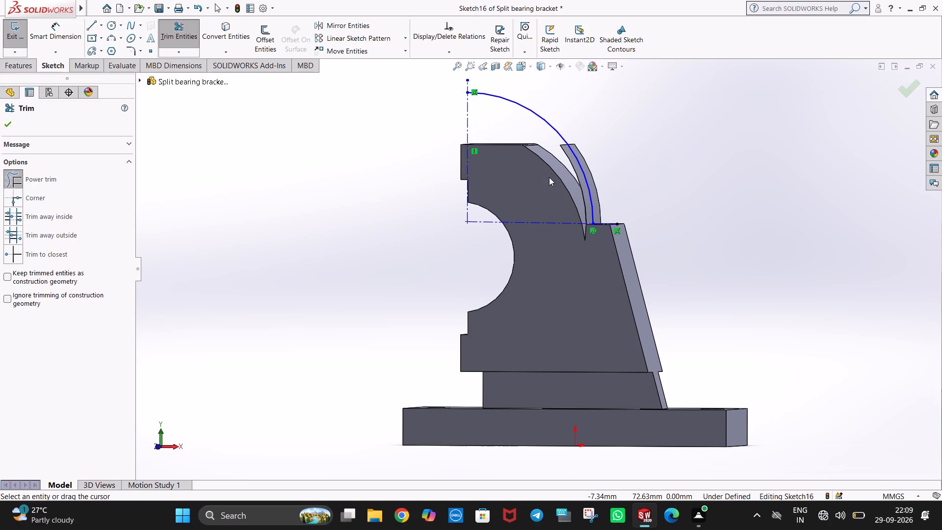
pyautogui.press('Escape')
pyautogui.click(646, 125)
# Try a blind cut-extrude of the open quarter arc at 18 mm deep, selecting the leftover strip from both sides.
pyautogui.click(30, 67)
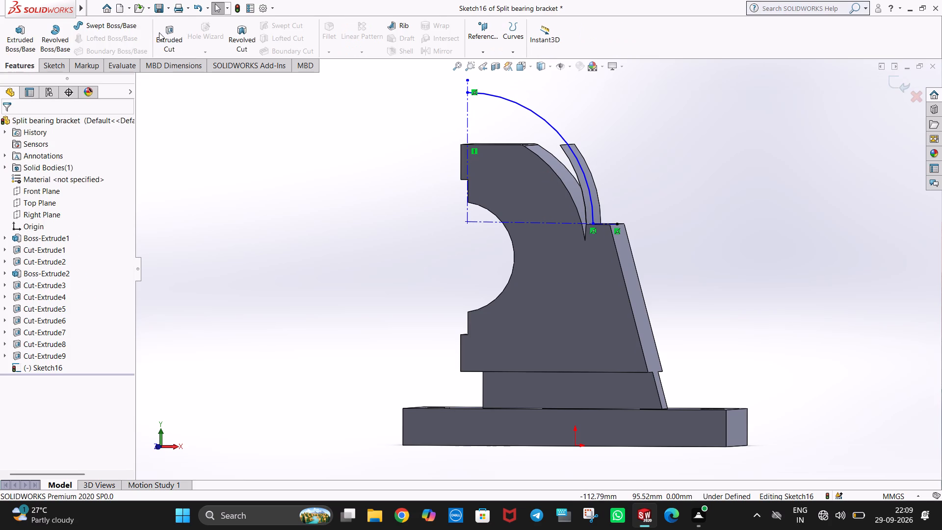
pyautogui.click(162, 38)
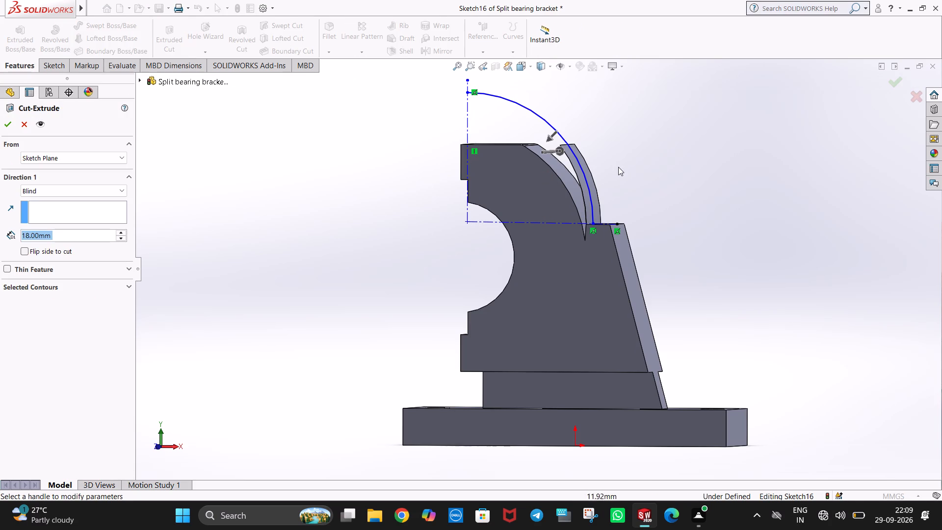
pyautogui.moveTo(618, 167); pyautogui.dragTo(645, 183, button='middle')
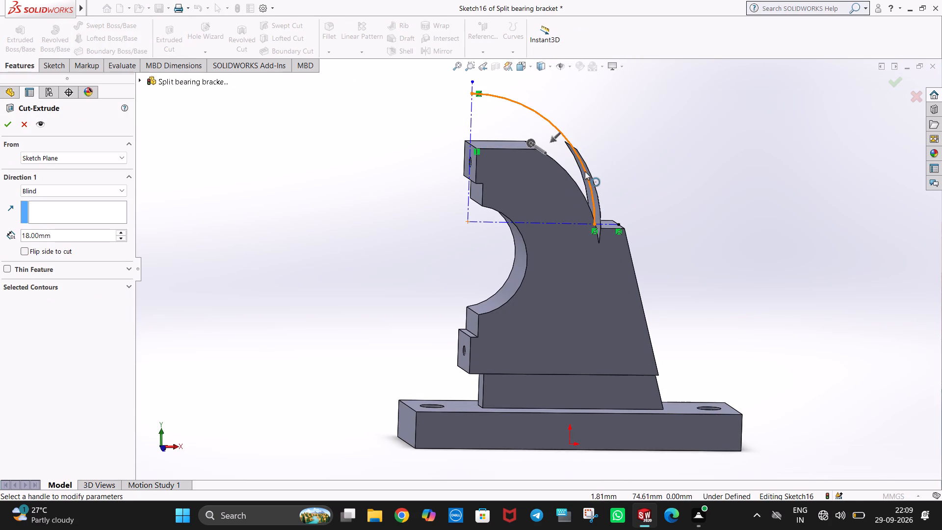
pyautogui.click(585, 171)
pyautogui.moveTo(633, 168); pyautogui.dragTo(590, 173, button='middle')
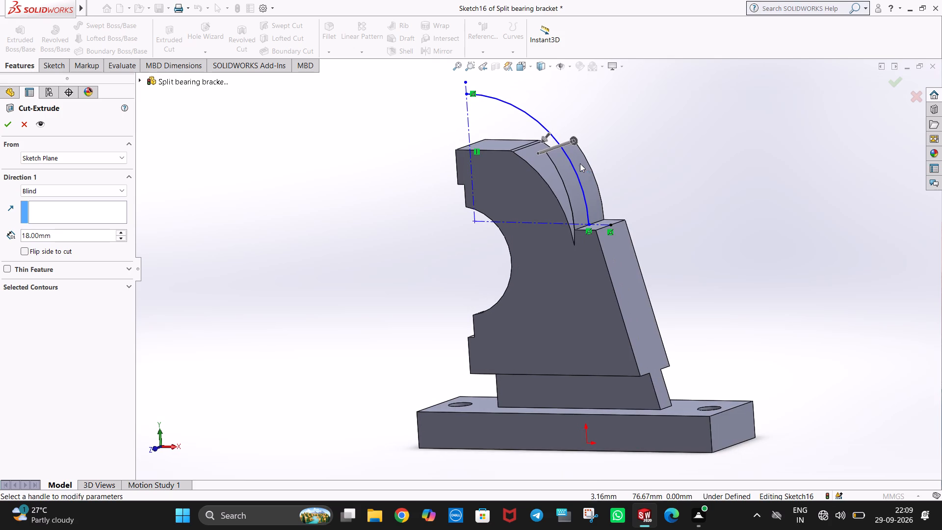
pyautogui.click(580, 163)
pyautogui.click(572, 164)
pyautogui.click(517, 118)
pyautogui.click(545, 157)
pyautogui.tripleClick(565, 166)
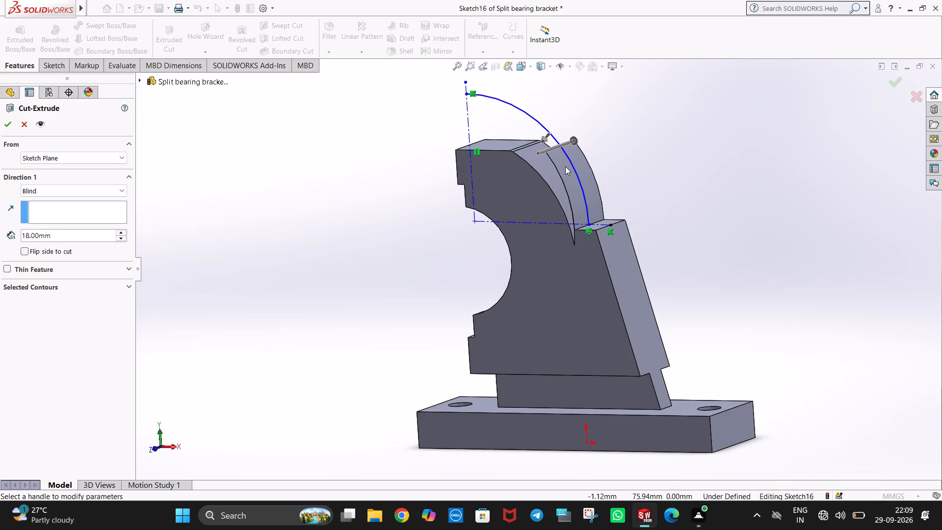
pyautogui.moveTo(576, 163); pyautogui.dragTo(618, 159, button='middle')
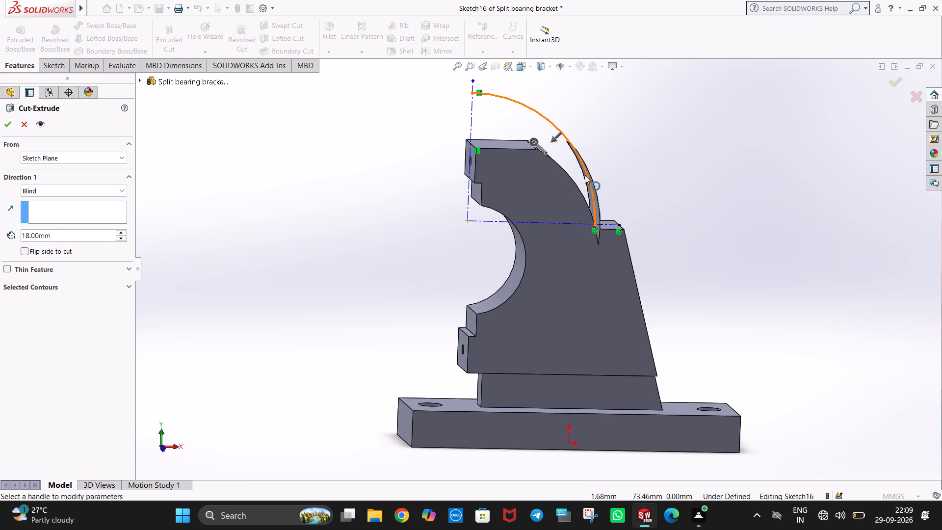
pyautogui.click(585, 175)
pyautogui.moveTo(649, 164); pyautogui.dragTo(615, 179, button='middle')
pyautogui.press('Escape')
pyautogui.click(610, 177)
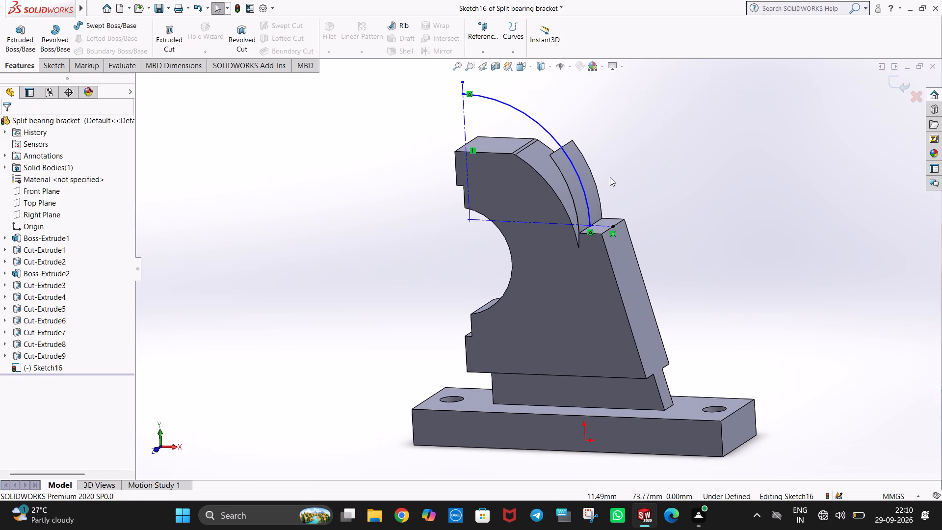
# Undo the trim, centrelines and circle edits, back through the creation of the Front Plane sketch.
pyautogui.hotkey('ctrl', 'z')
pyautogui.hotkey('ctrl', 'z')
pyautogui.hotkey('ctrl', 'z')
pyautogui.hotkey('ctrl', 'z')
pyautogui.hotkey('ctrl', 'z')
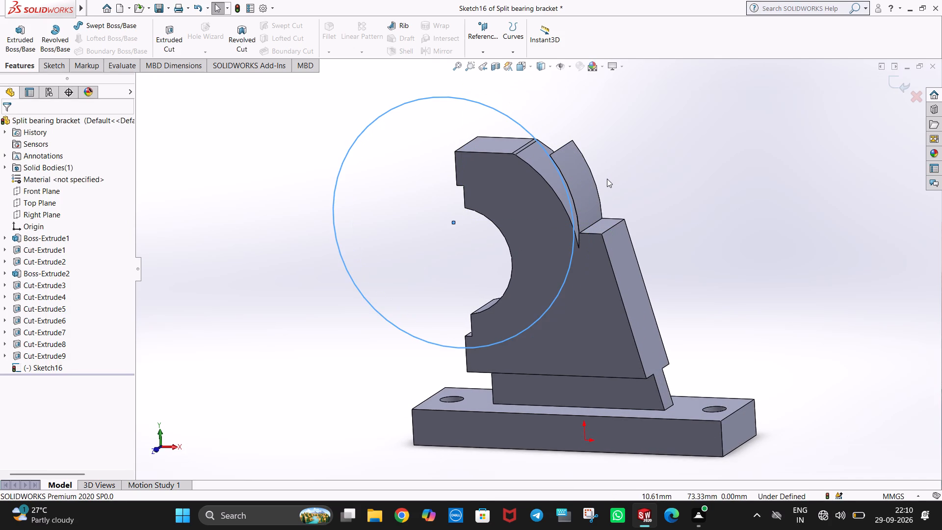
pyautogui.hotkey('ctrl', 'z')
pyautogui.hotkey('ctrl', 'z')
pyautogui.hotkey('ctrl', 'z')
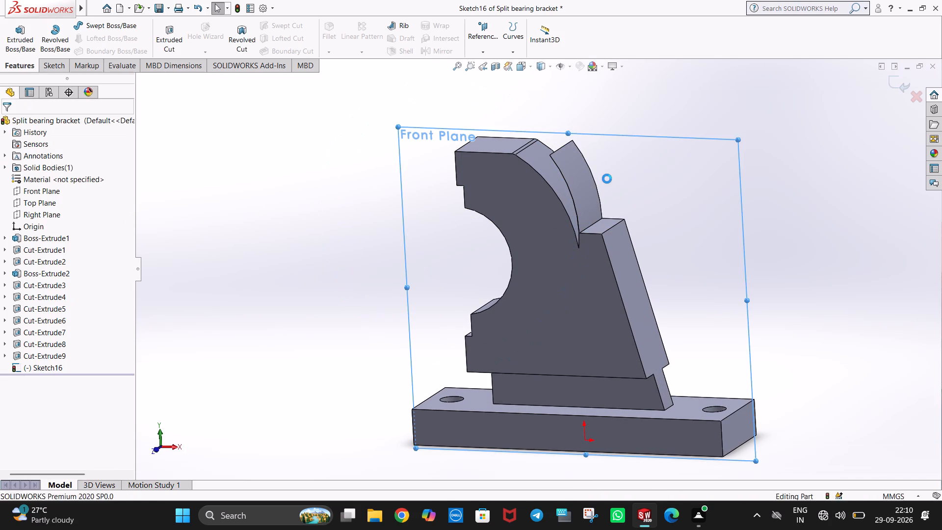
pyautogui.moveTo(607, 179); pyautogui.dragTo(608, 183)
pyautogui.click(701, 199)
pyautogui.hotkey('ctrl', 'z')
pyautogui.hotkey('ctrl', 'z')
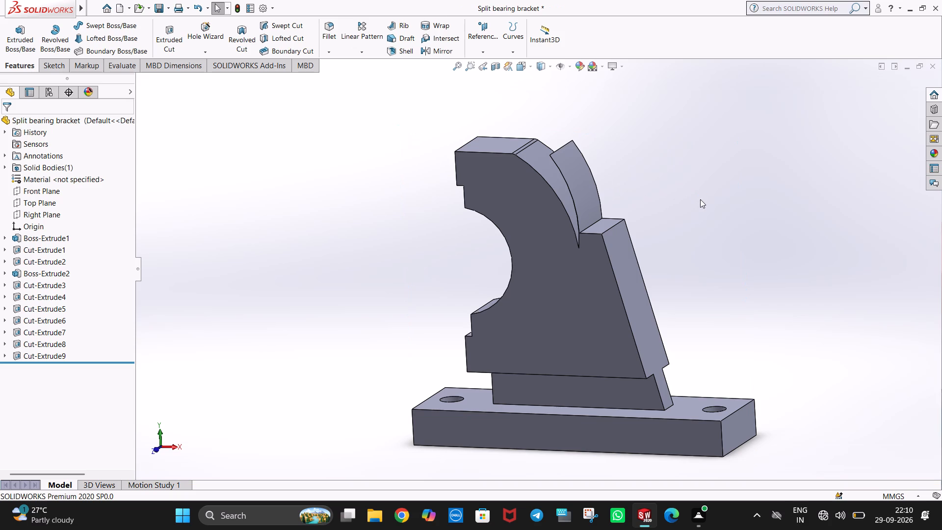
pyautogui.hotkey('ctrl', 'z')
# Open the last cut's sketch and examine its arc profile around the leftover curved strip, from the front and at an angle.
pyautogui.click(48, 347)
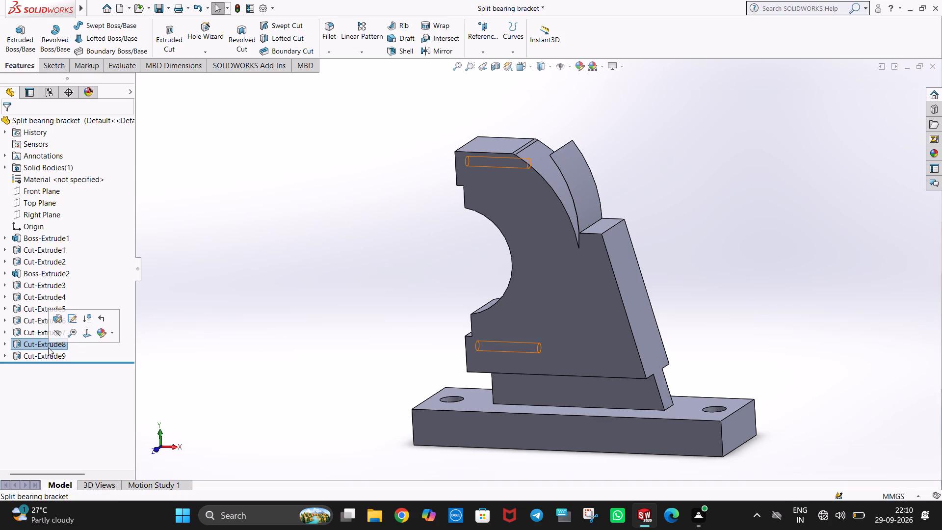
pyautogui.click(51, 355)
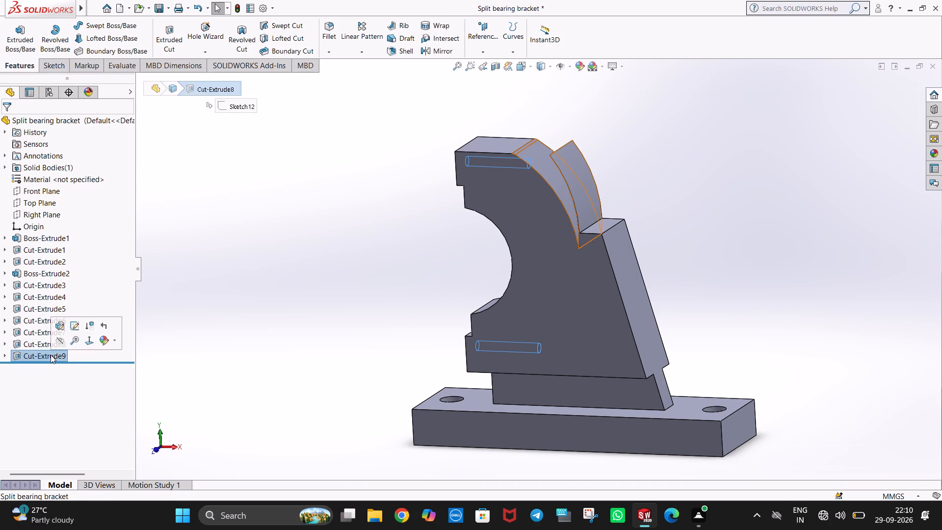
pyautogui.click(72, 329)
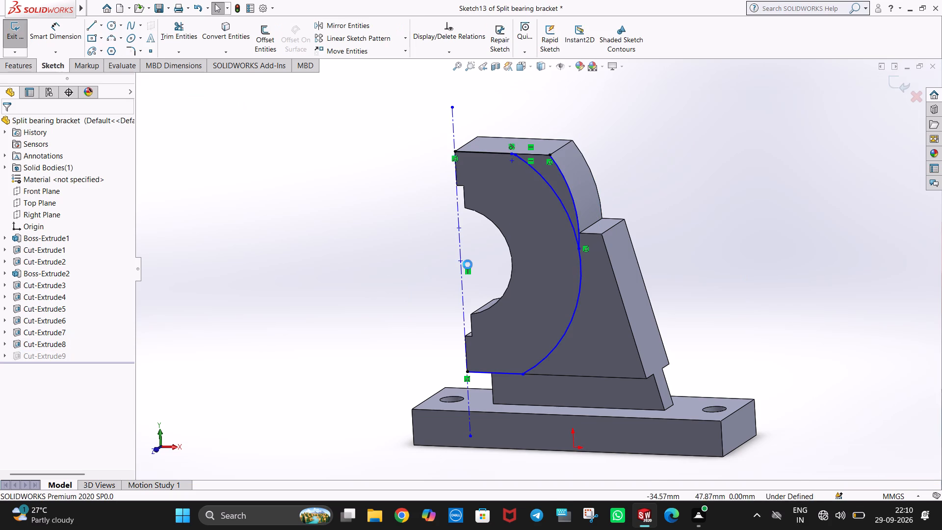
pyautogui.moveTo(554, 242); pyautogui.dragTo(563, 204, button='middle')
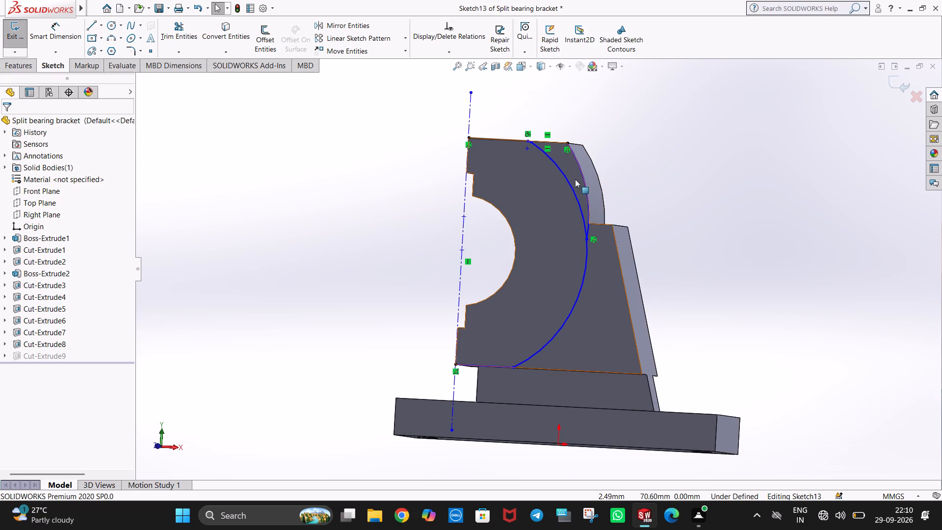
pyautogui.hotkey('ctrl', '1')
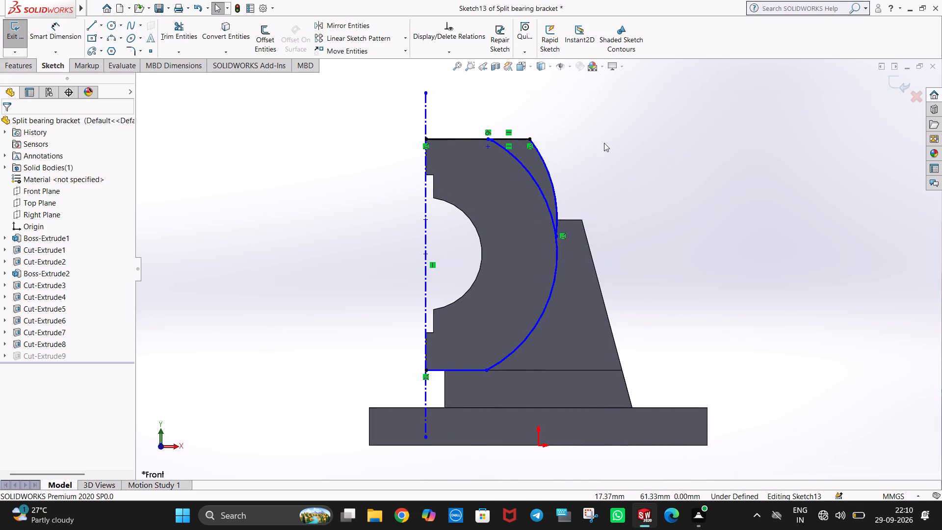
pyautogui.click(591, 122)
pyautogui.moveTo(549, 166); pyautogui.dragTo(511, 193, button='middle')
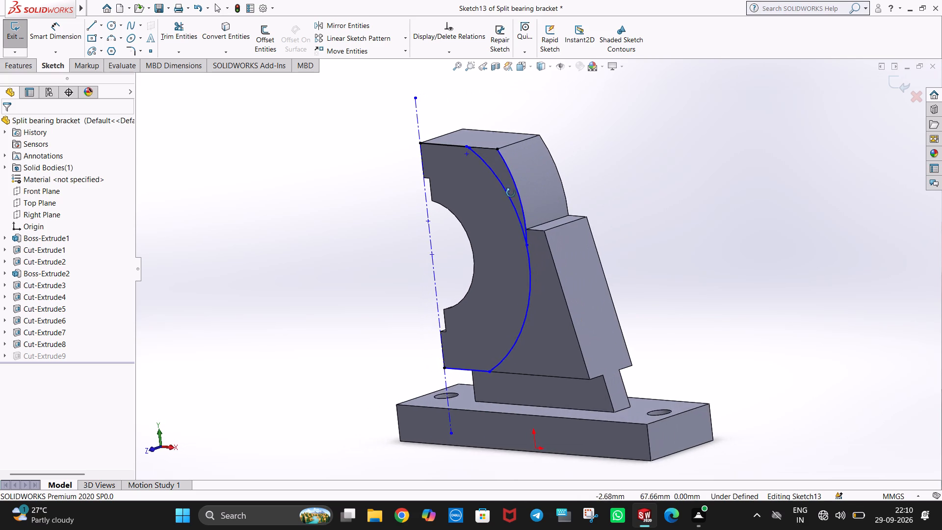
pyautogui.moveTo(511, 193); pyautogui.dragTo(530, 179, button='middle')
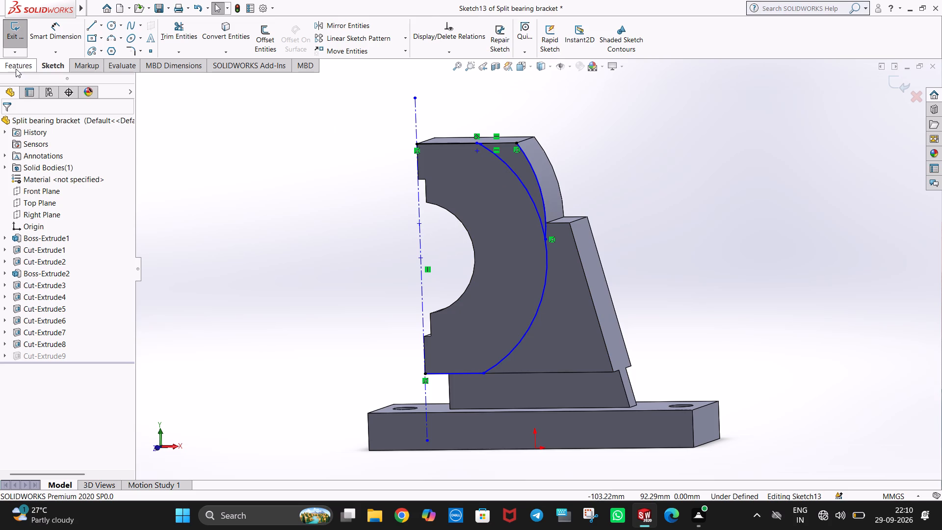
pyautogui.click(16, 68)
pyautogui.click(50, 63)
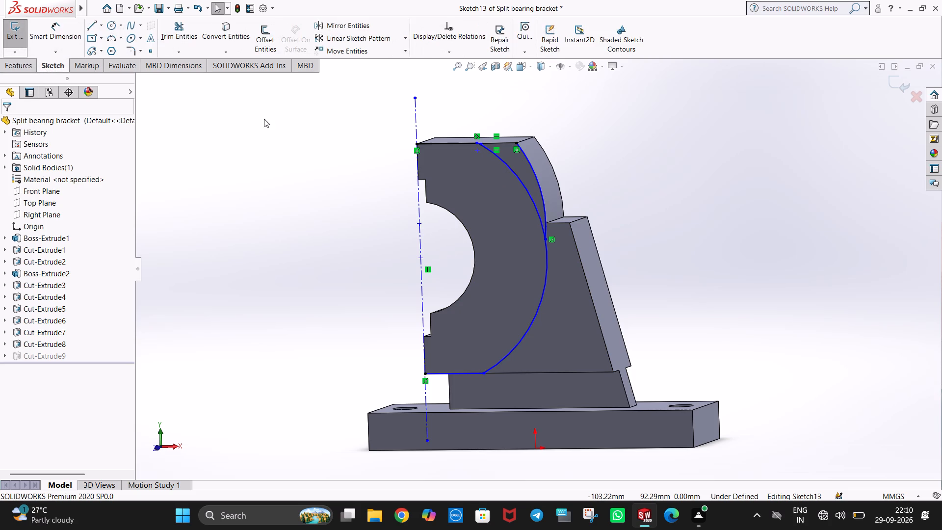
pyautogui.rightClick(529, 177)
pyautogui.click(513, 106)
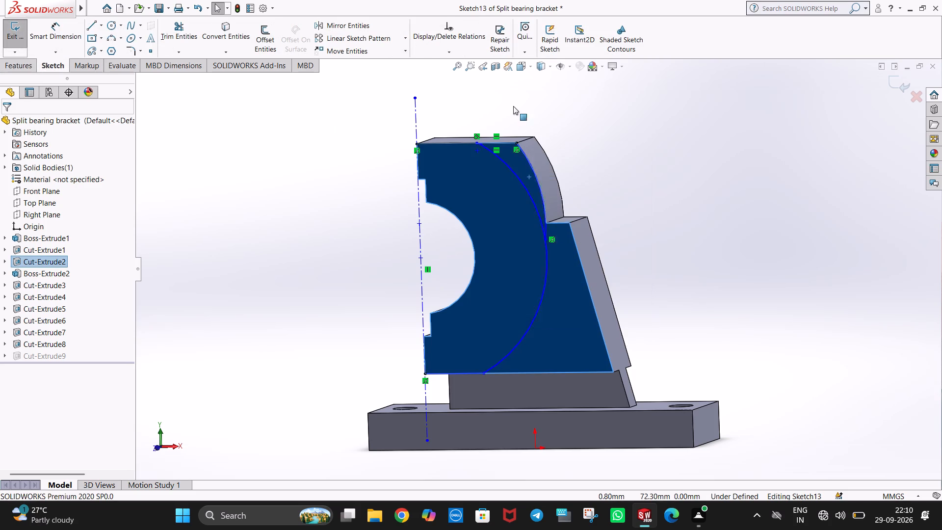
pyautogui.click(22, 59)
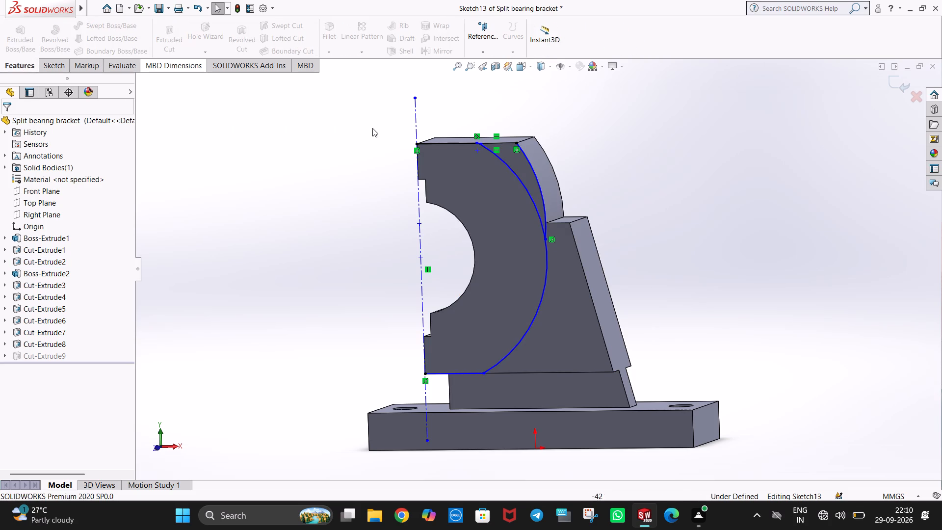
pyautogui.click(372, 128)
pyautogui.click(50, 188)
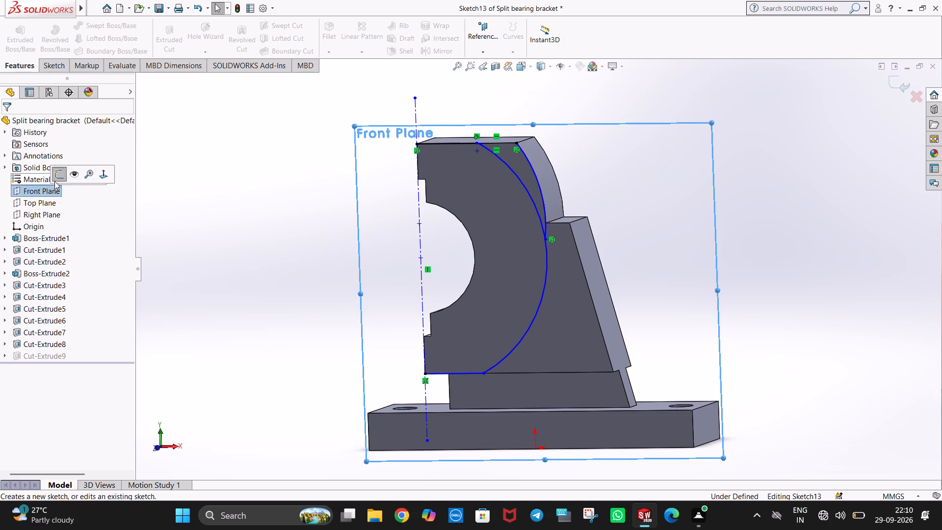
pyautogui.click(56, 176)
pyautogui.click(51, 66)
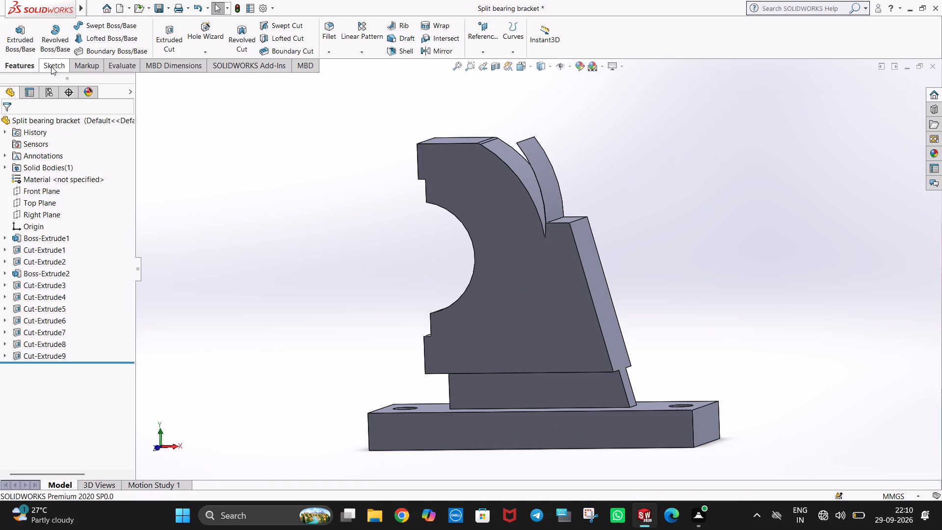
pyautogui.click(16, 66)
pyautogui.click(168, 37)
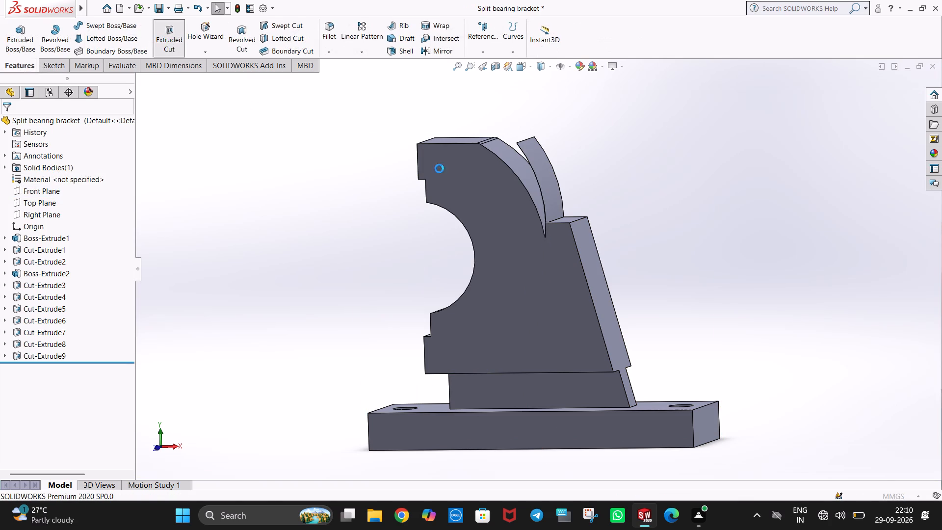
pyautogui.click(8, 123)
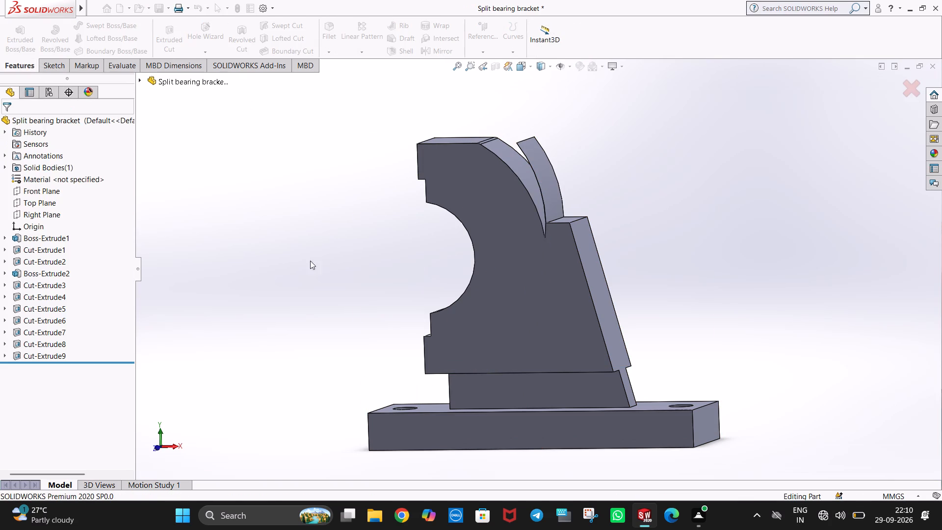
# Inspect the leftover strip from both sides and examine the base extrusion's profile sketch that defines its outer curved face.
pyautogui.moveTo(529, 257); pyautogui.dragTo(311, 321, button='middle')
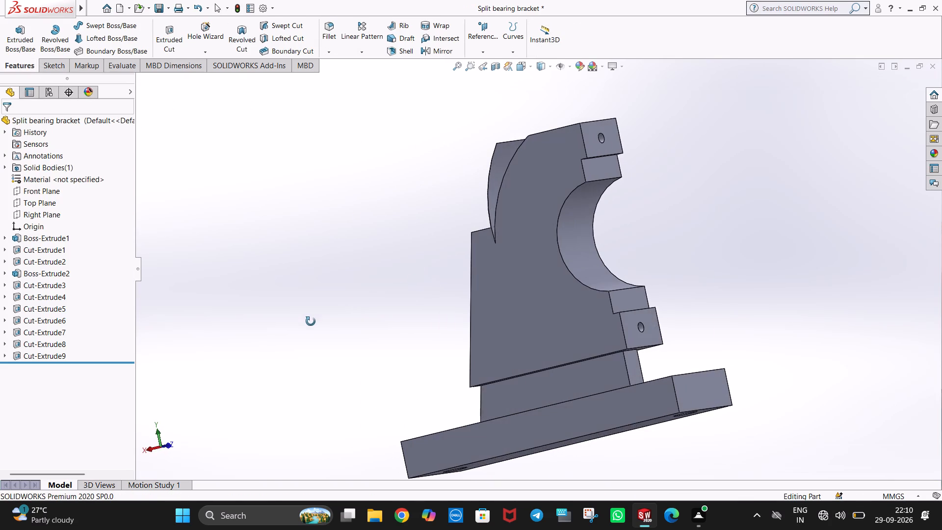
pyautogui.moveTo(311, 321); pyautogui.dragTo(536, 318, button='middle')
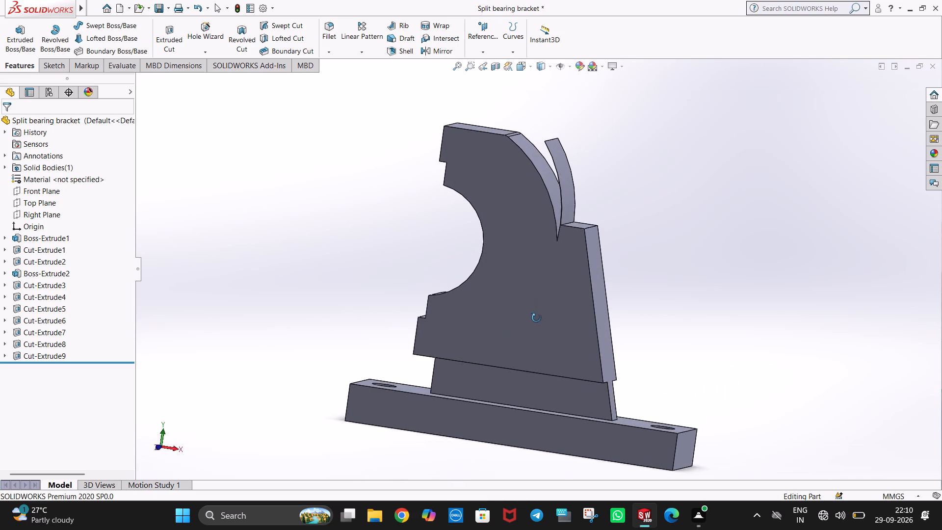
pyautogui.moveTo(536, 318); pyautogui.dragTo(512, 332, button='middle')
pyautogui.click(556, 187)
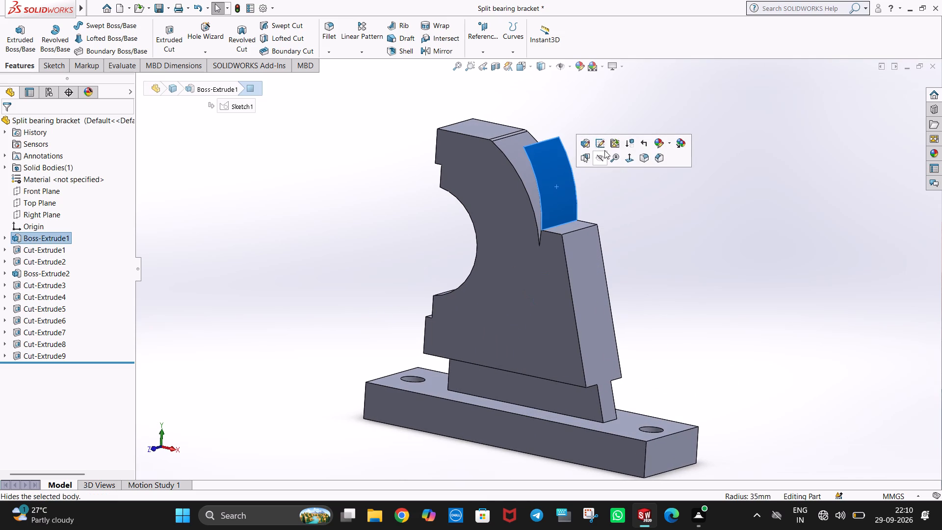
pyautogui.click(602, 147)
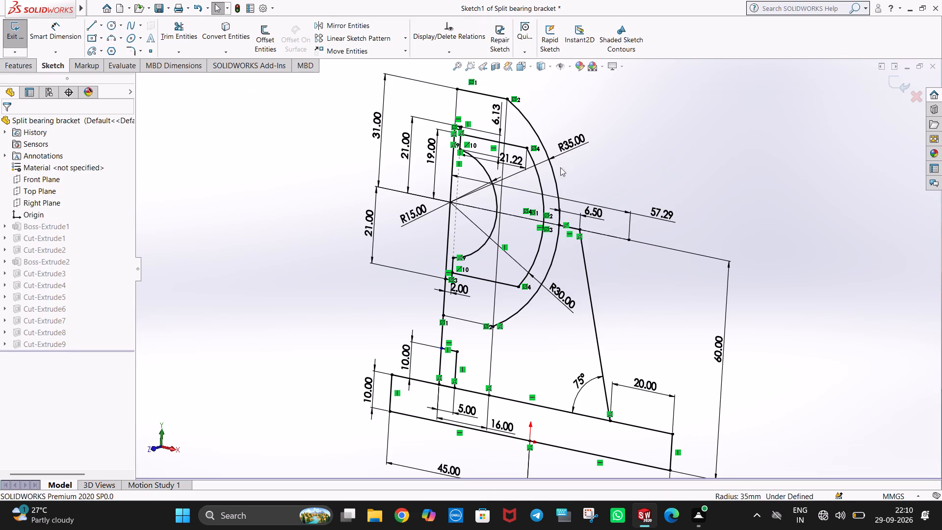
pyautogui.moveTo(623, 260); pyautogui.dragTo(682, 252, button='middle')
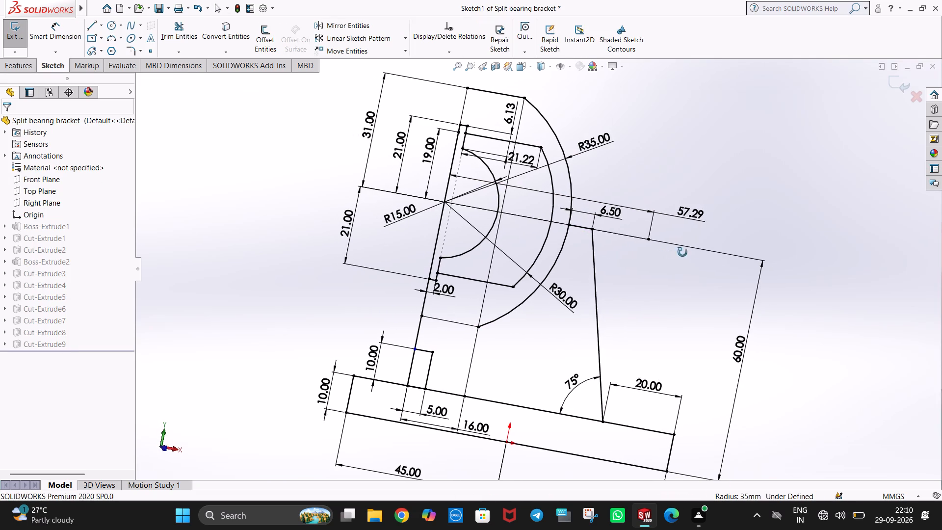
pyautogui.moveTo(682, 252); pyautogui.dragTo(618, 252, button='middle')
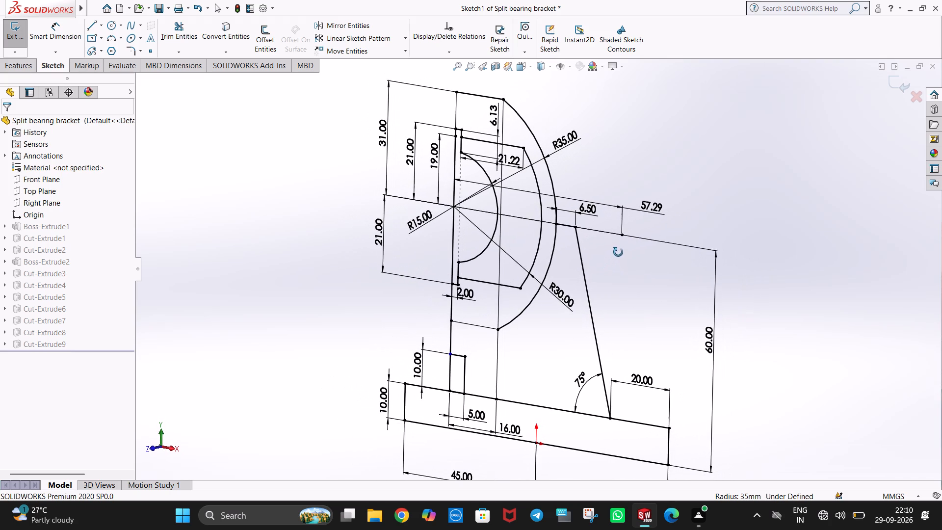
pyautogui.moveTo(618, 252); pyautogui.dragTo(619, 251, button='middle')
pyautogui.press('Escape')
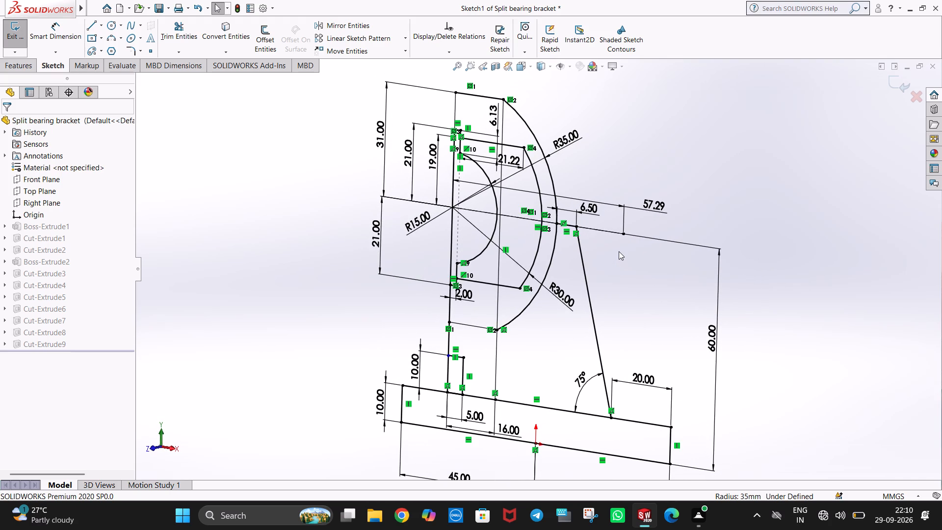
pyautogui.hotkey('ctrl', 'z')
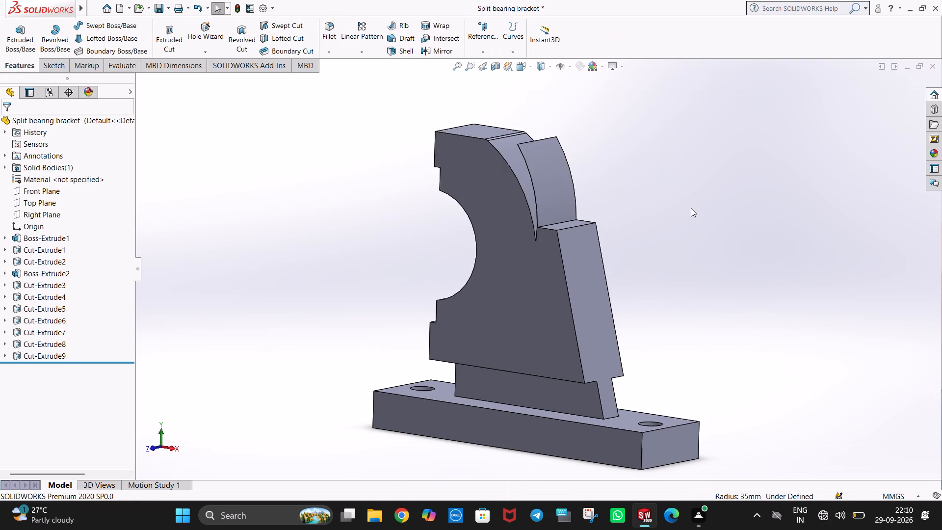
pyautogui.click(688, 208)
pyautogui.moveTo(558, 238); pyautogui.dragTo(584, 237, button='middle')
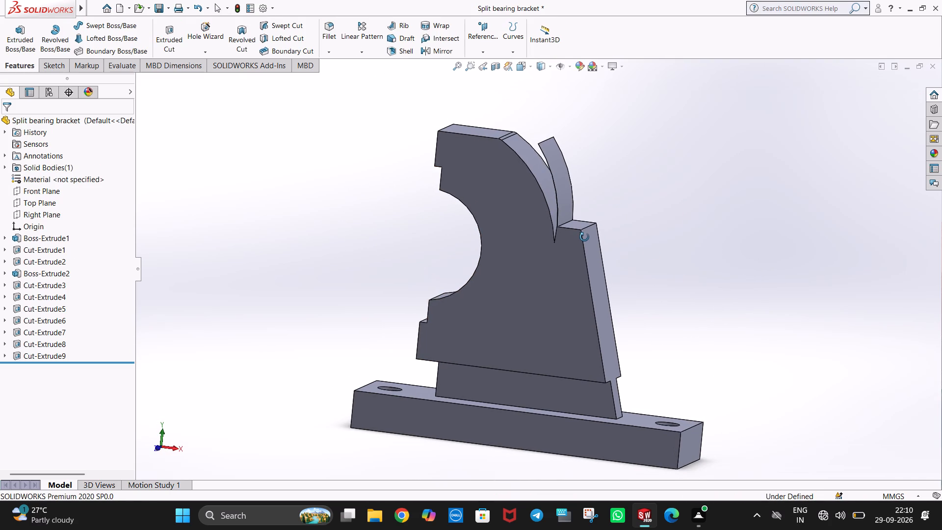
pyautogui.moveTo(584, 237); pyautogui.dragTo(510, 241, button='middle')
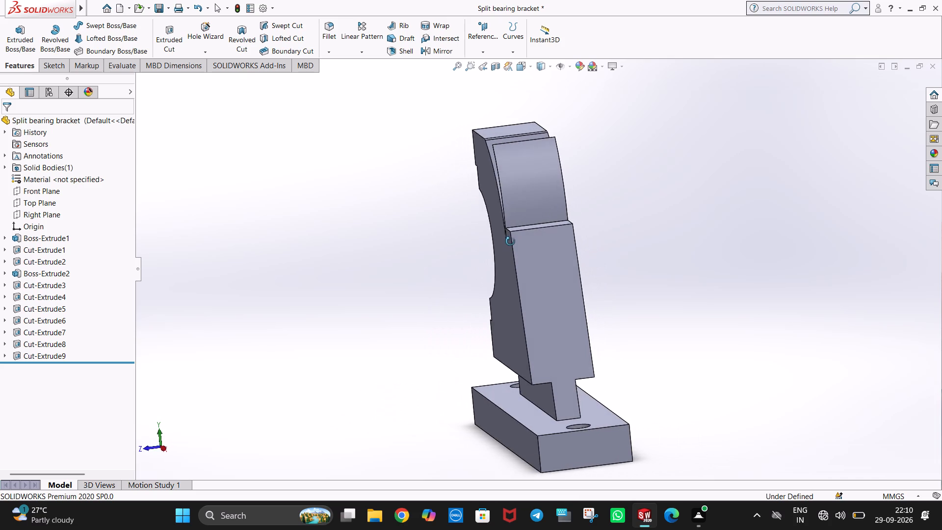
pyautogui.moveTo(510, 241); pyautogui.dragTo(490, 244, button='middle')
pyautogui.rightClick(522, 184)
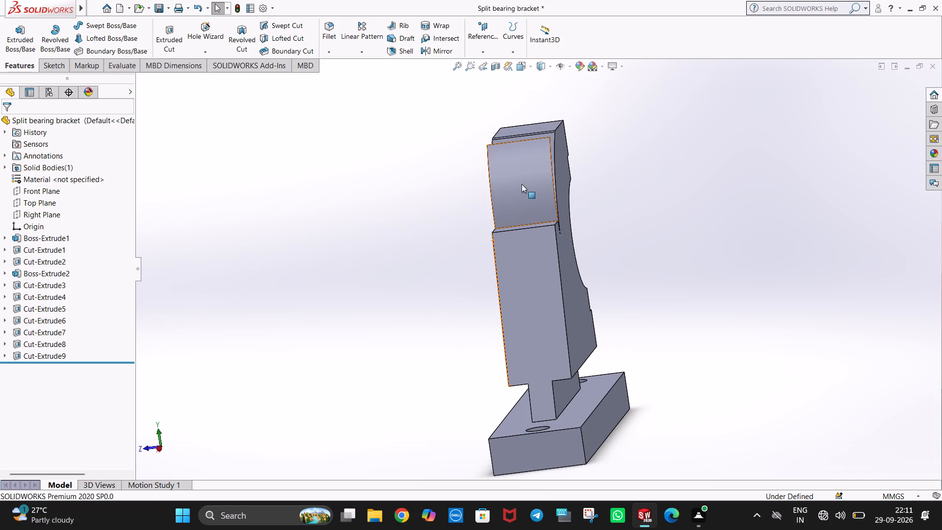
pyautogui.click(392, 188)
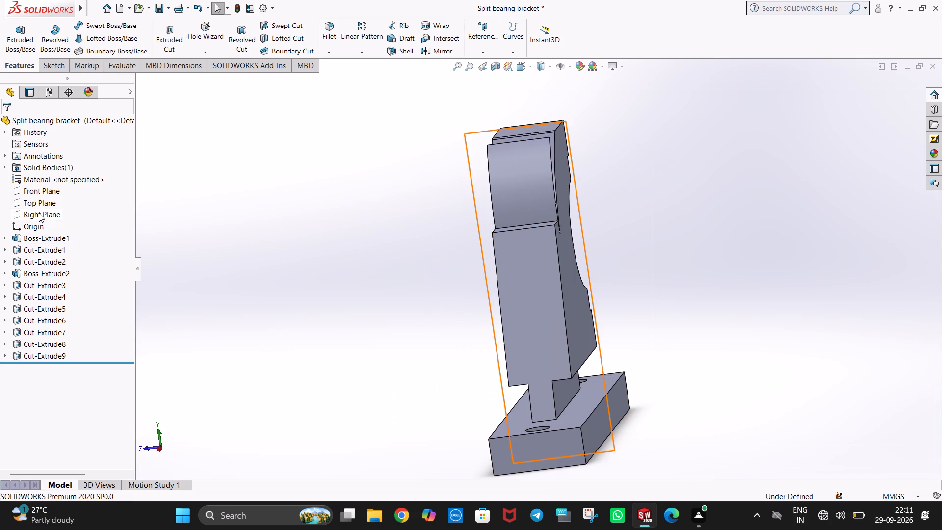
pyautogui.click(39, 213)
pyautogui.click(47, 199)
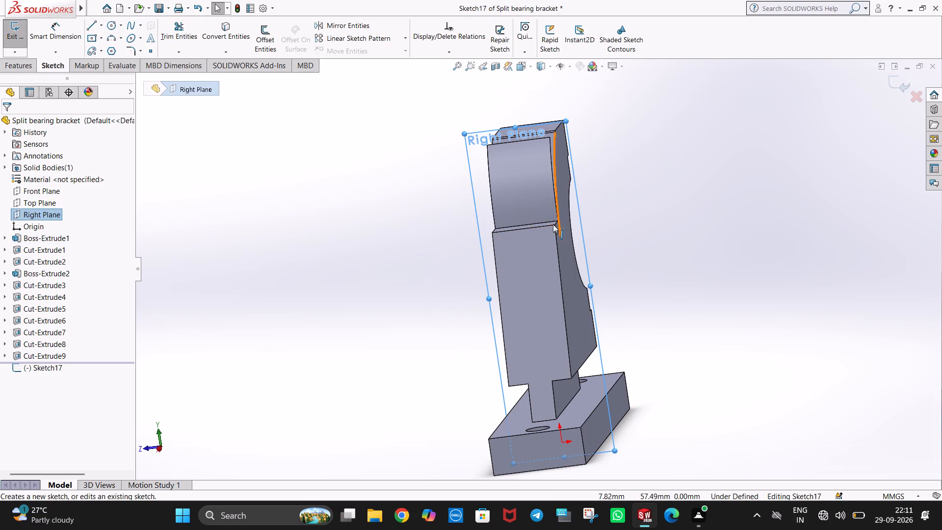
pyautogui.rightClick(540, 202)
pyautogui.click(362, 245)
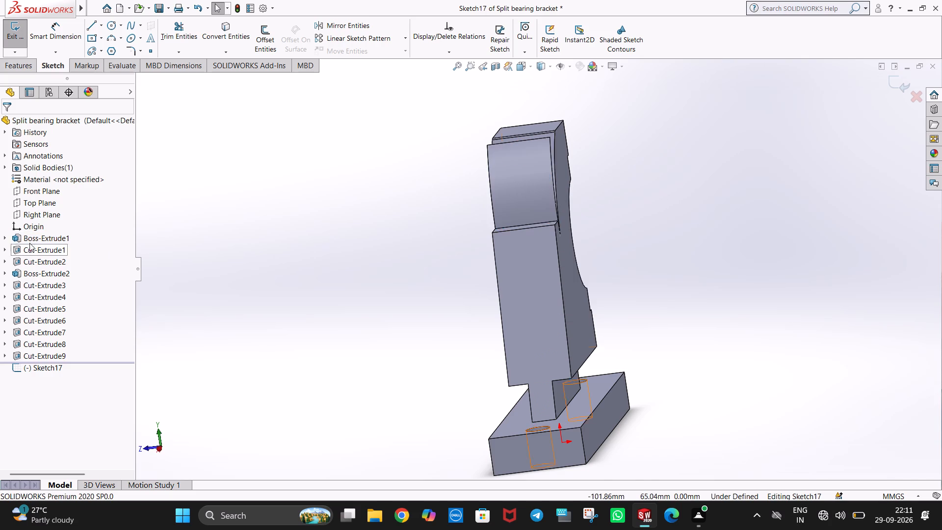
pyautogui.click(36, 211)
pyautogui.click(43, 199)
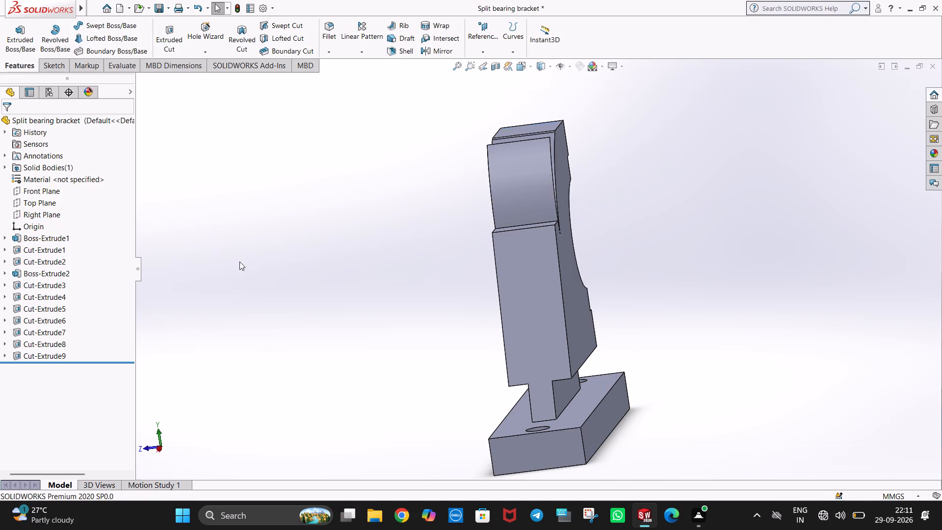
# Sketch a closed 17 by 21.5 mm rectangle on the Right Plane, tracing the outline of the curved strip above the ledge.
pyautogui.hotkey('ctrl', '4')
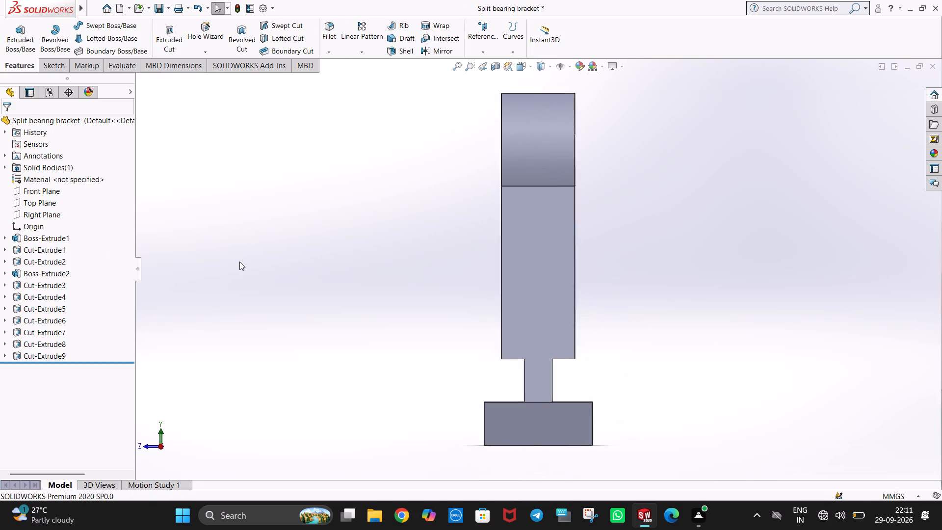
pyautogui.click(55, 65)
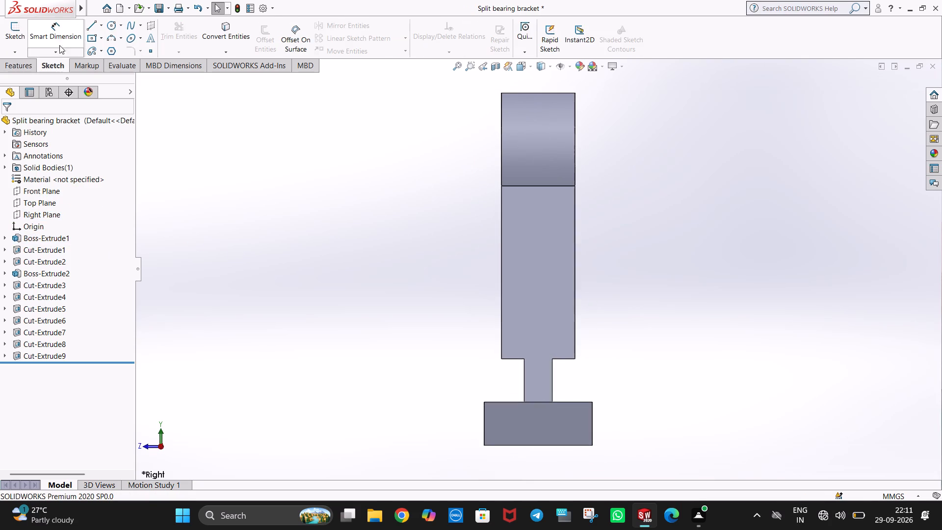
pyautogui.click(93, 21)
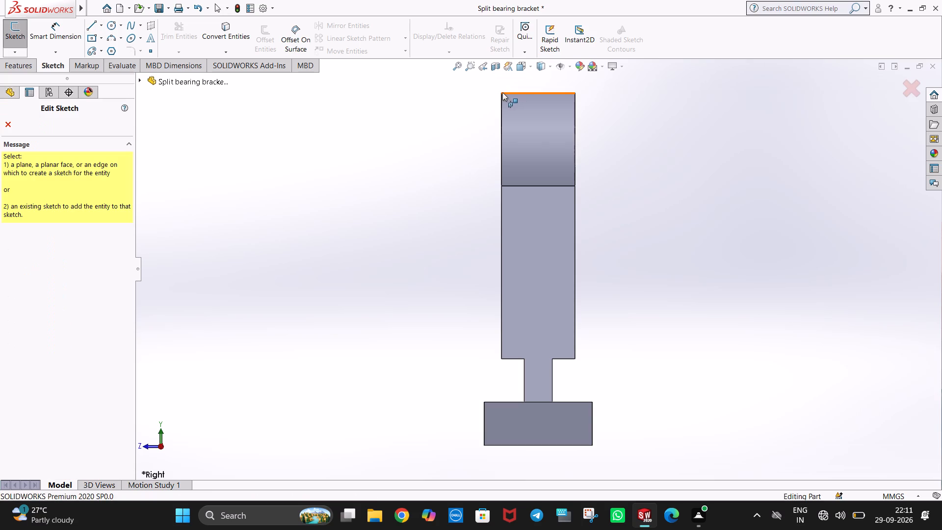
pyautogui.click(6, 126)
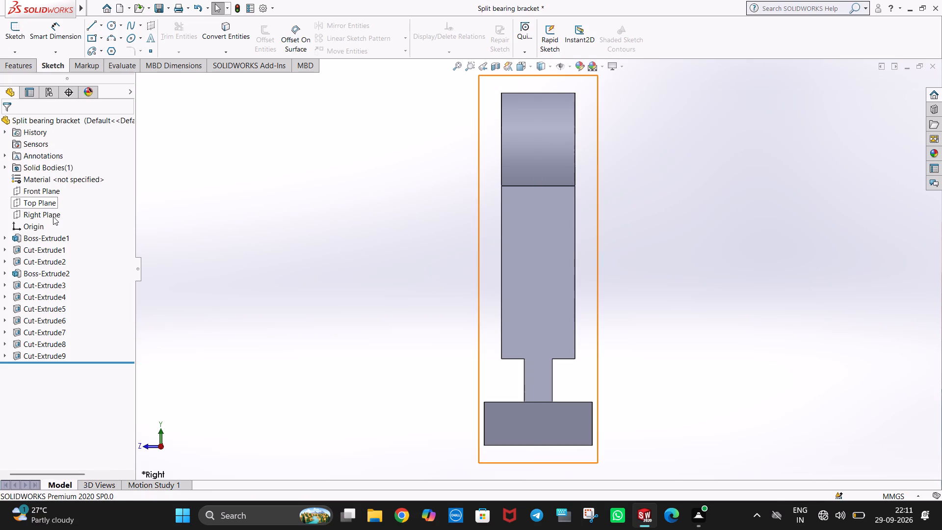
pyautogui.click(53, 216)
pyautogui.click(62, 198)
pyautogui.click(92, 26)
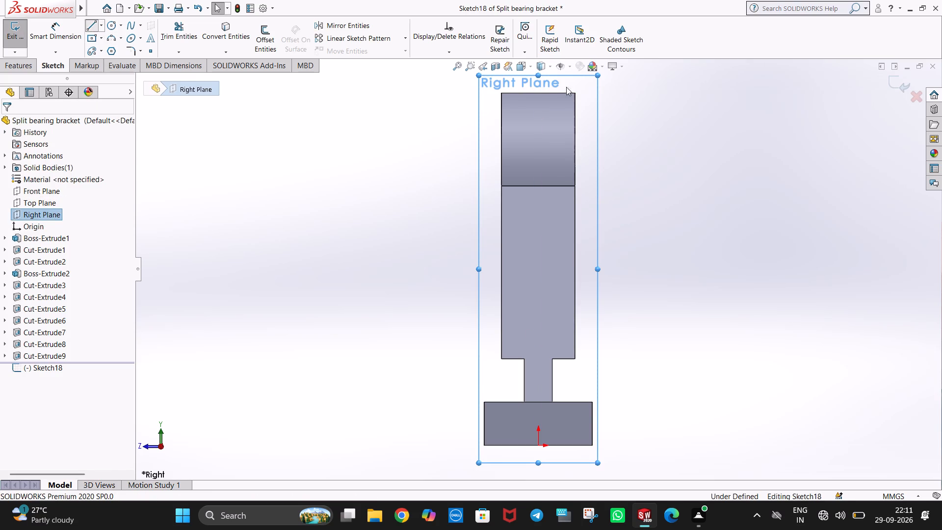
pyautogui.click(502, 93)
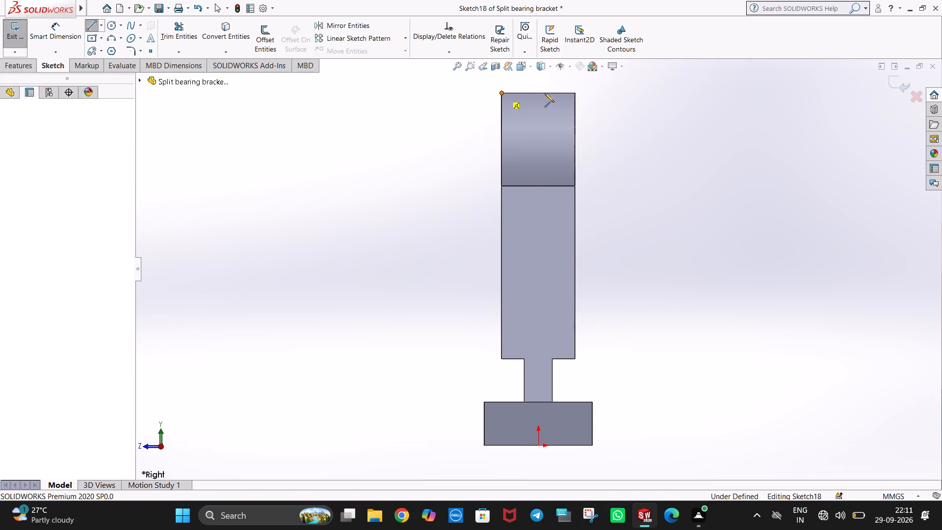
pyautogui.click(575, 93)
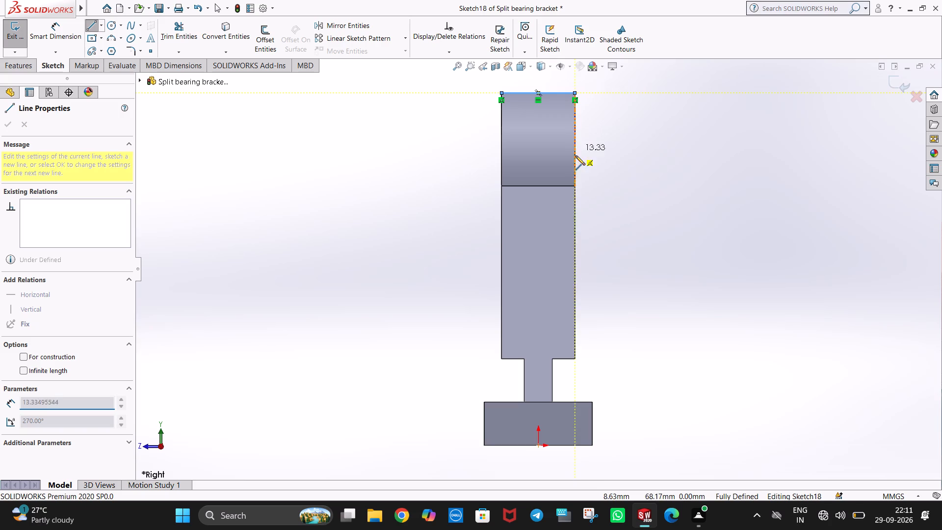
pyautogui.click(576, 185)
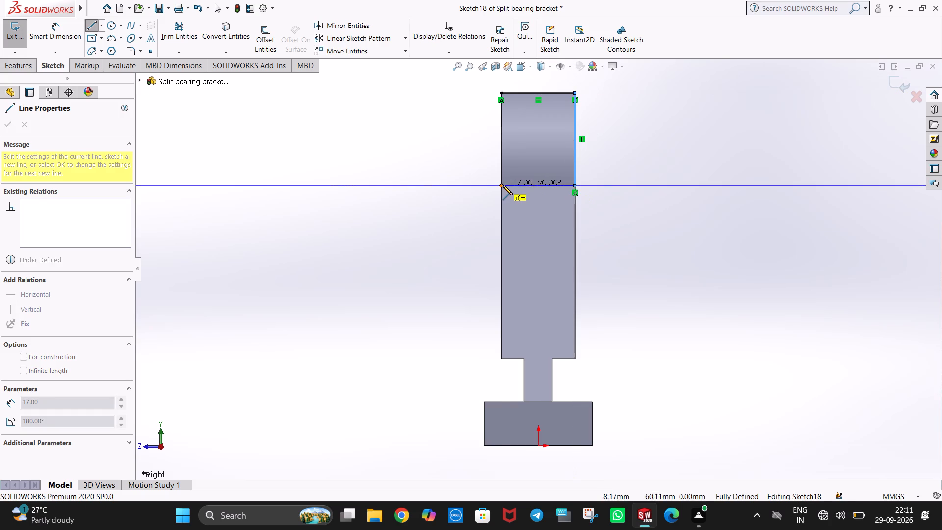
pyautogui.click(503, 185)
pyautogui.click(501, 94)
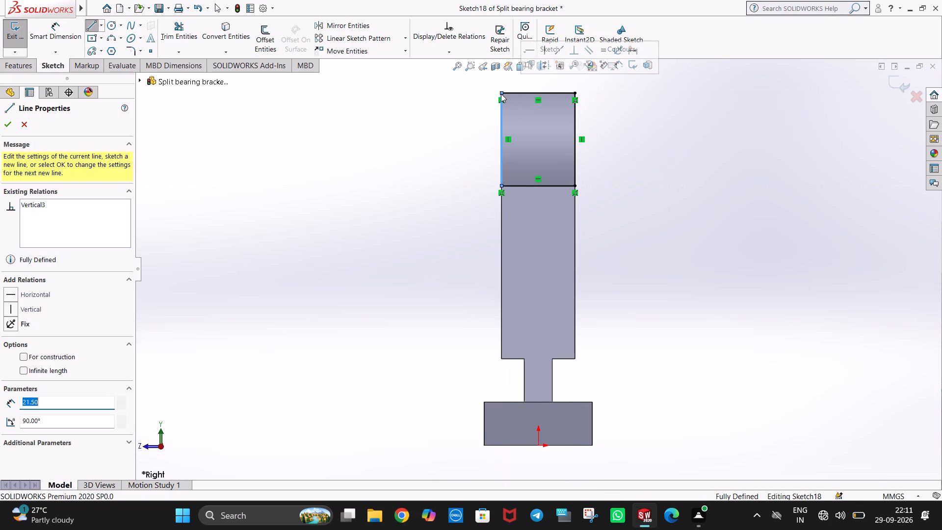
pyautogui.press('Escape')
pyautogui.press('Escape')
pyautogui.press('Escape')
# Examine from several angles how the rectangle on the Right Plane sits relative to the leftover curved strip.
pyautogui.moveTo(425, 169); pyautogui.dragTo(473, 222, button='middle')
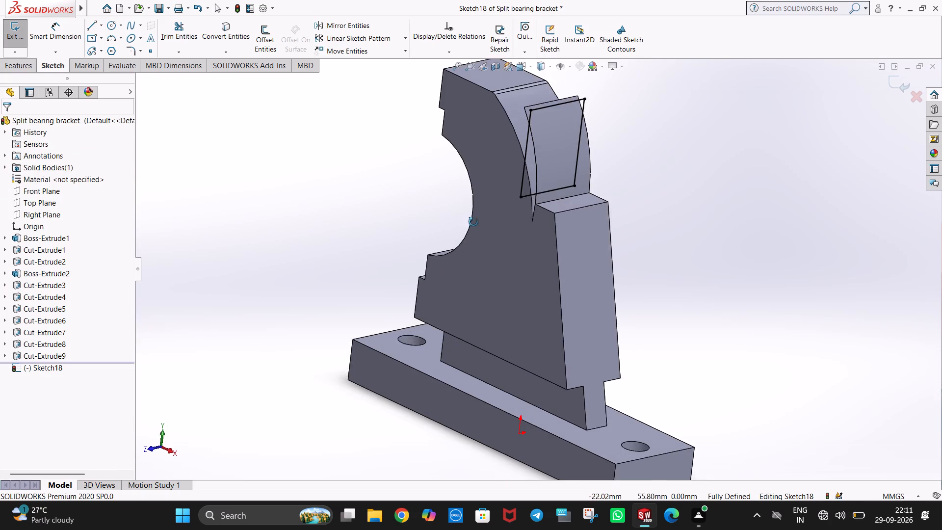
pyautogui.moveTo(473, 222); pyautogui.dragTo(460, 191, button='middle')
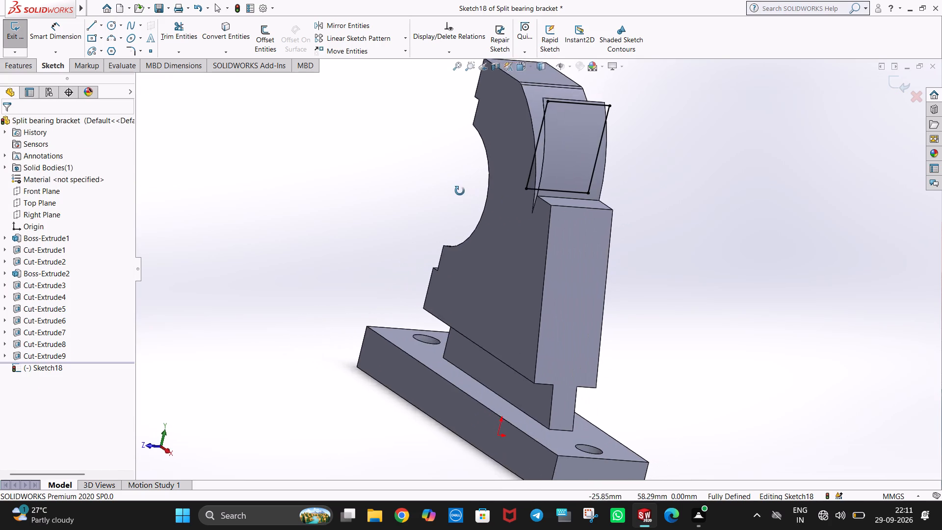
pyautogui.moveTo(460, 191); pyautogui.dragTo(520, 198, button='middle')
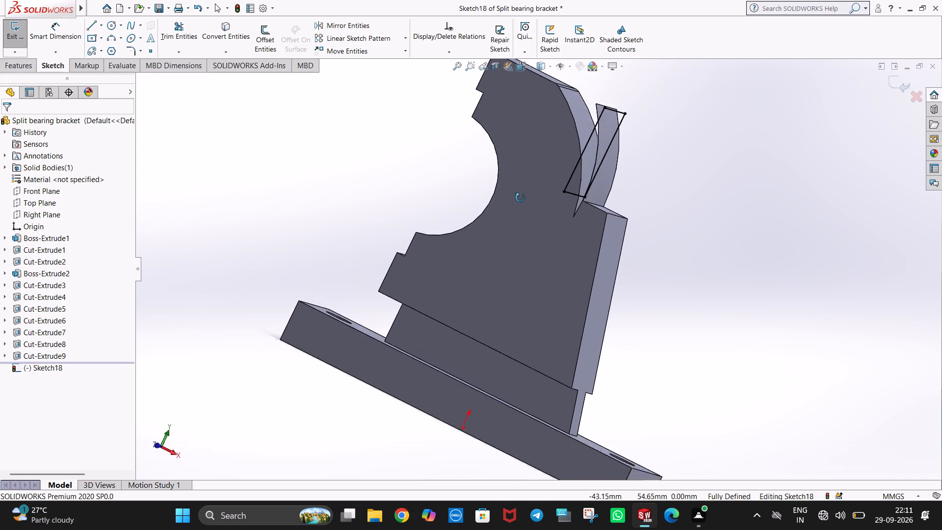
pyautogui.moveTo(520, 198); pyautogui.dragTo(485, 242, button='middle')
pyautogui.scroll(1, 616, 213)
pyautogui.moveTo(671, 207); pyautogui.dragTo(567, 186, button='middle')
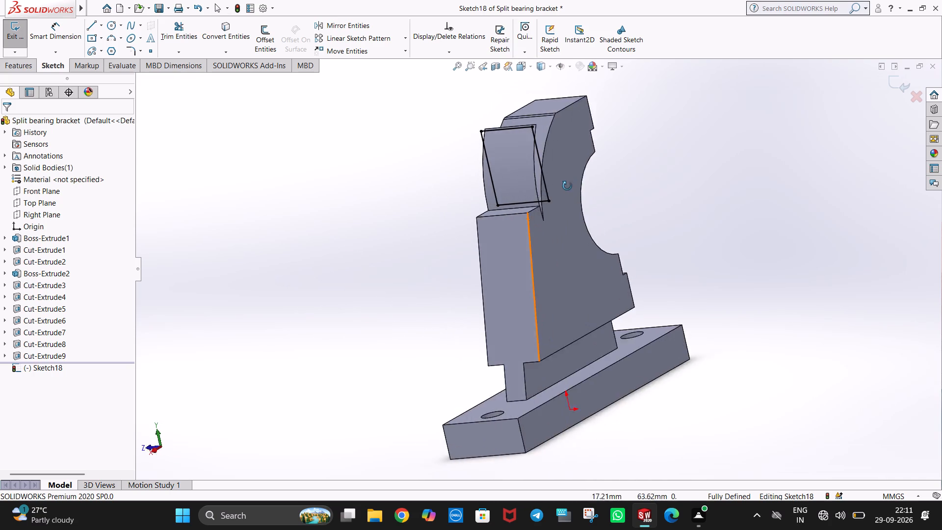
pyautogui.moveTo(567, 186); pyautogui.dragTo(698, 145, button='middle')
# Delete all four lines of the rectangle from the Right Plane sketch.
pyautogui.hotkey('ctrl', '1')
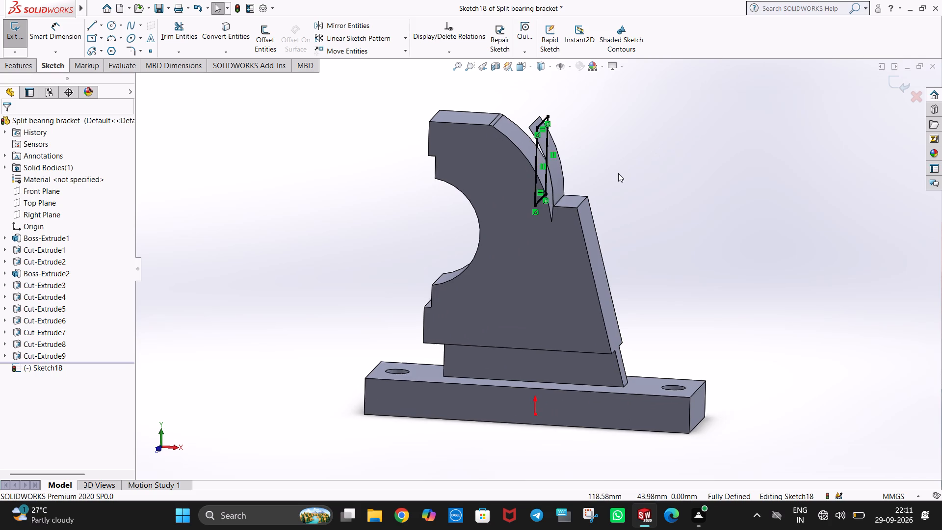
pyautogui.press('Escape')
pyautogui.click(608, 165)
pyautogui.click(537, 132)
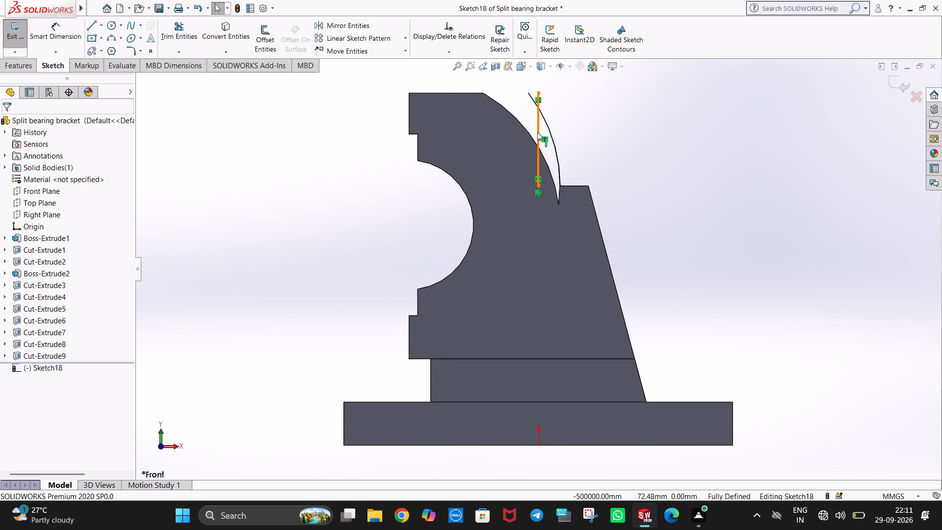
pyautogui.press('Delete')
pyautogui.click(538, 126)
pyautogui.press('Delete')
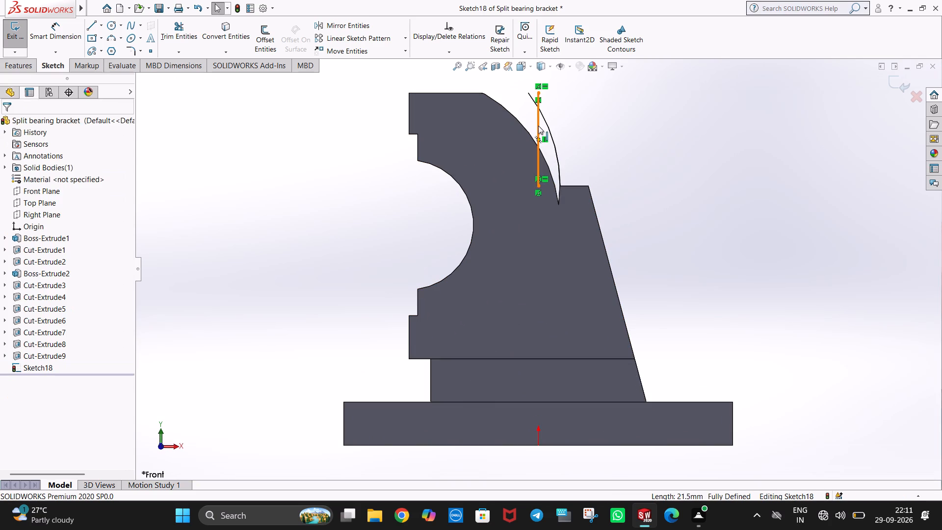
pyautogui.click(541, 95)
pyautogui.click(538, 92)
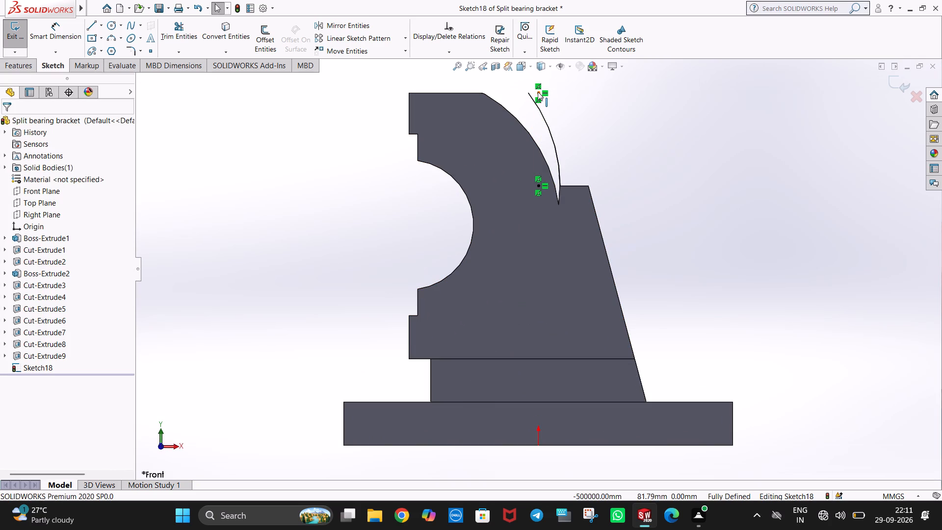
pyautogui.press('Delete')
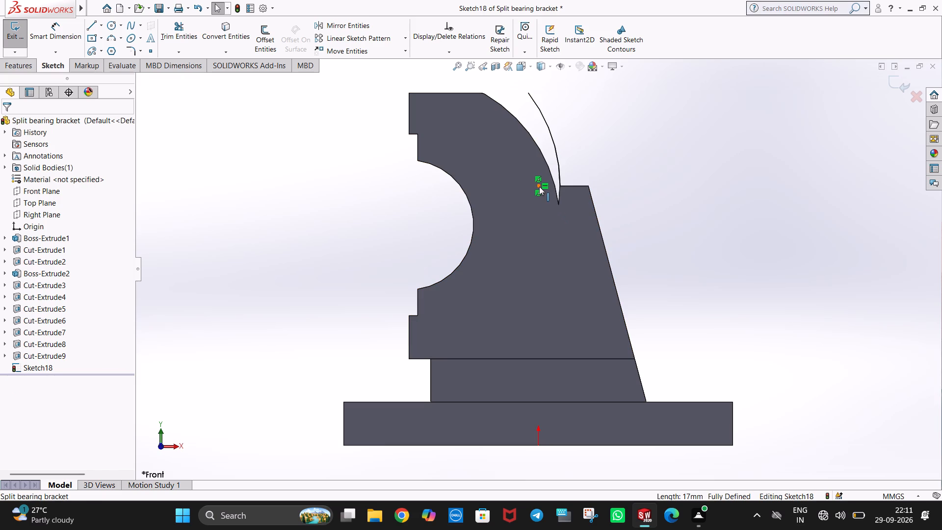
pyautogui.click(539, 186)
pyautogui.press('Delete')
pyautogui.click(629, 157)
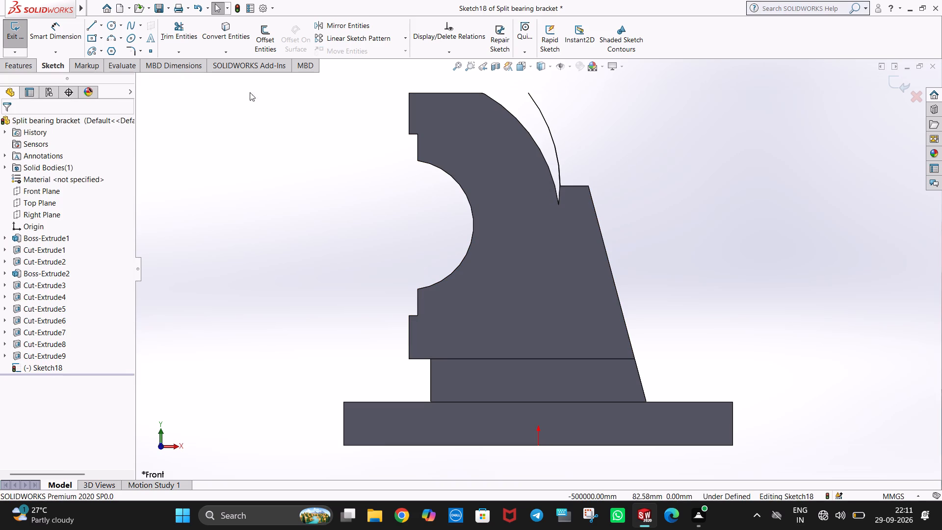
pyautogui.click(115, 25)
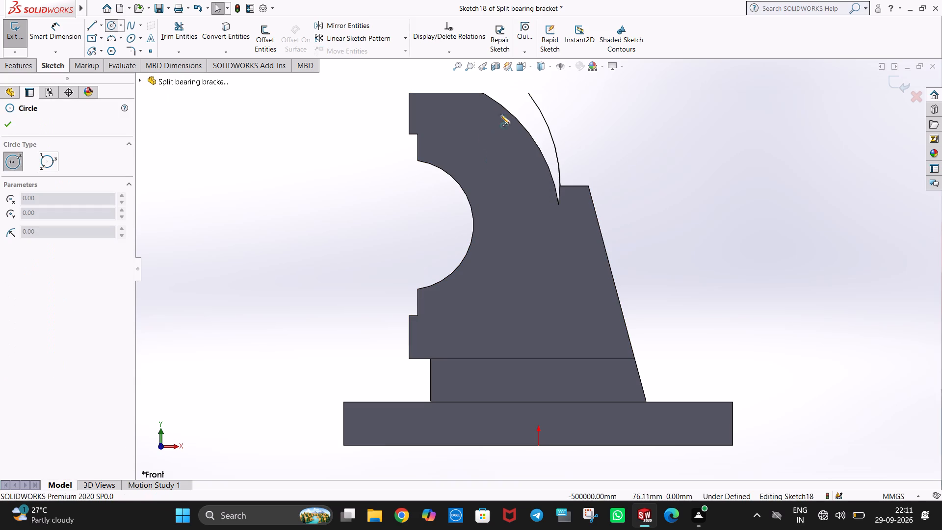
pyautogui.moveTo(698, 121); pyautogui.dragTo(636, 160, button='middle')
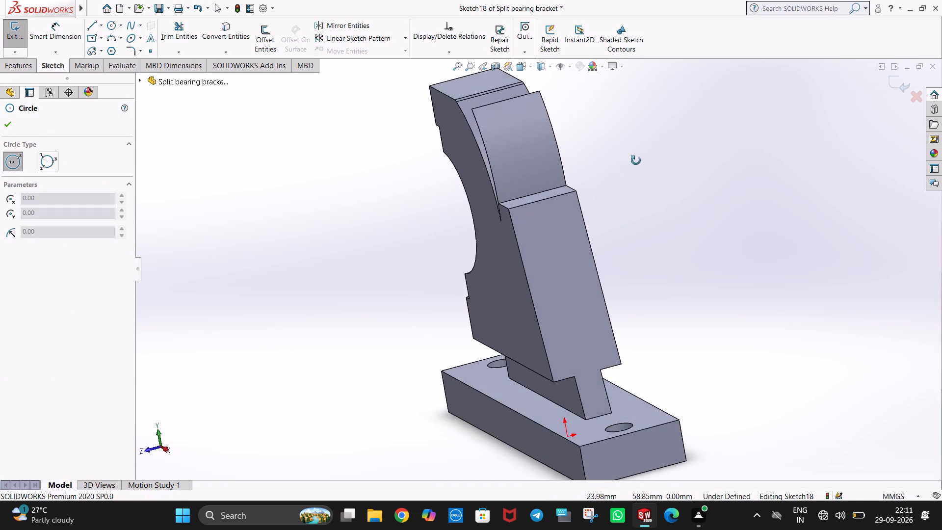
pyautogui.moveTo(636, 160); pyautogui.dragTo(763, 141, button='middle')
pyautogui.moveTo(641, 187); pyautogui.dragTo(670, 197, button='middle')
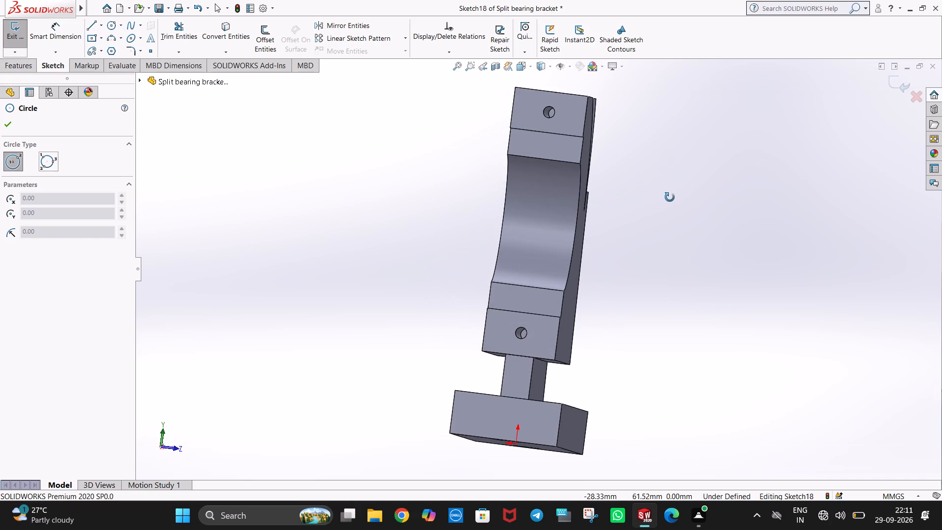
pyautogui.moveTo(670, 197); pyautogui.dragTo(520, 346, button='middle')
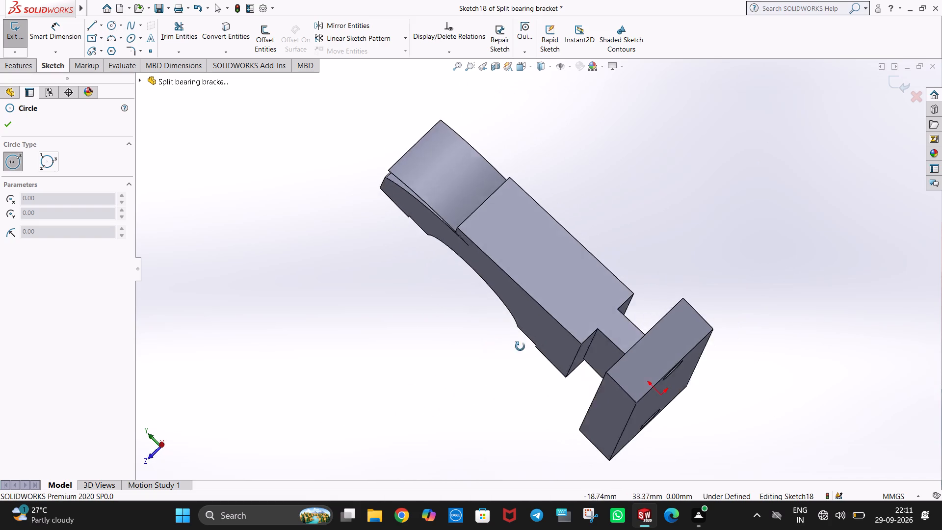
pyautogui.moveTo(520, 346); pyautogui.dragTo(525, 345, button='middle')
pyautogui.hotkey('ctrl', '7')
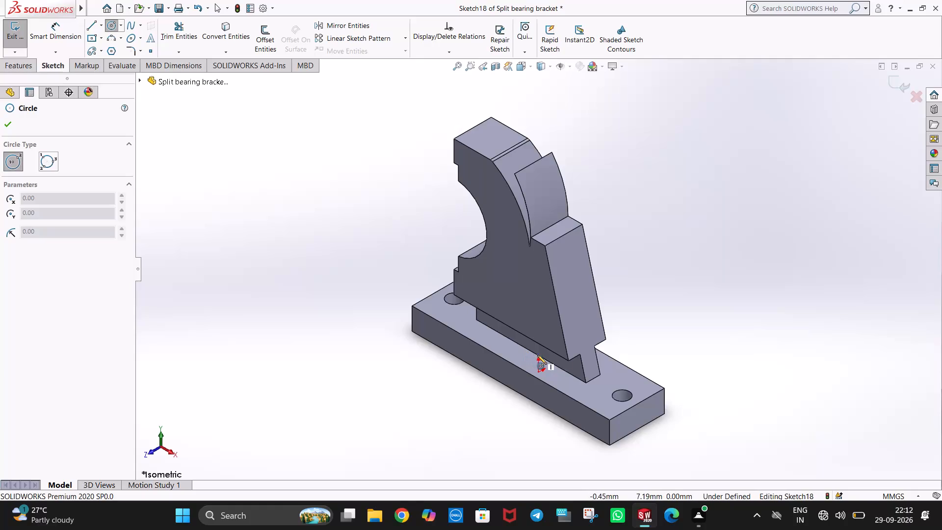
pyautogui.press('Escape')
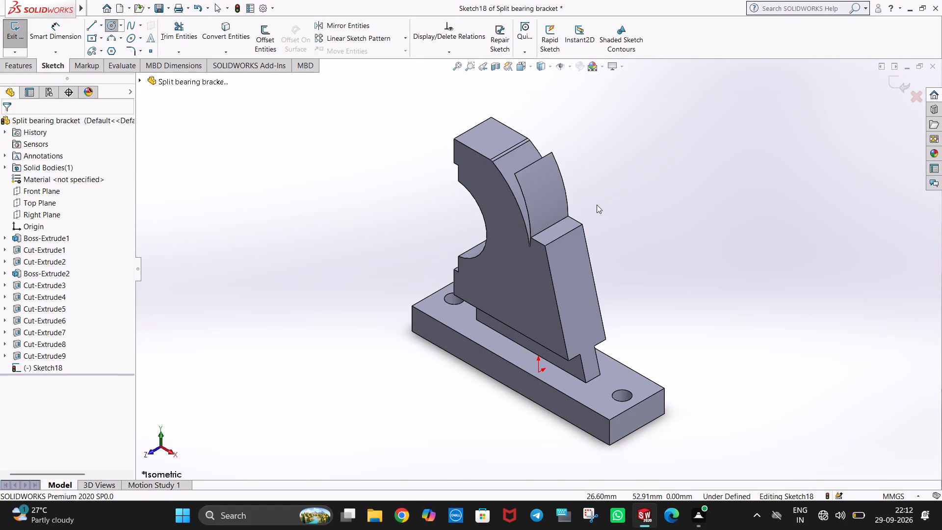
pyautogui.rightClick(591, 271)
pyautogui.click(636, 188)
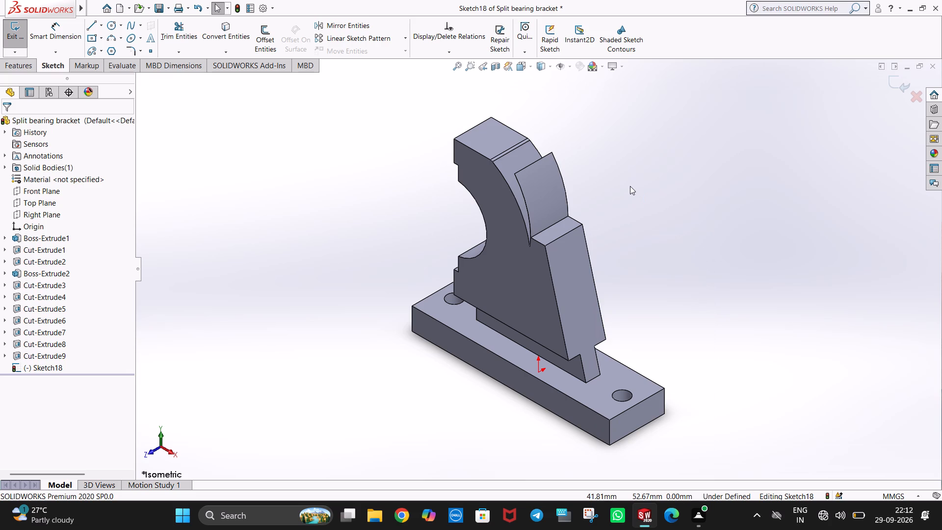
# Start a new Right Plane sketch and draw a circle of about 15.3 mm radius, centred about 45.8 mm directly above the origin.
pyautogui.hotkey('ctrl', '4')
pyautogui.rightClick(558, 217)
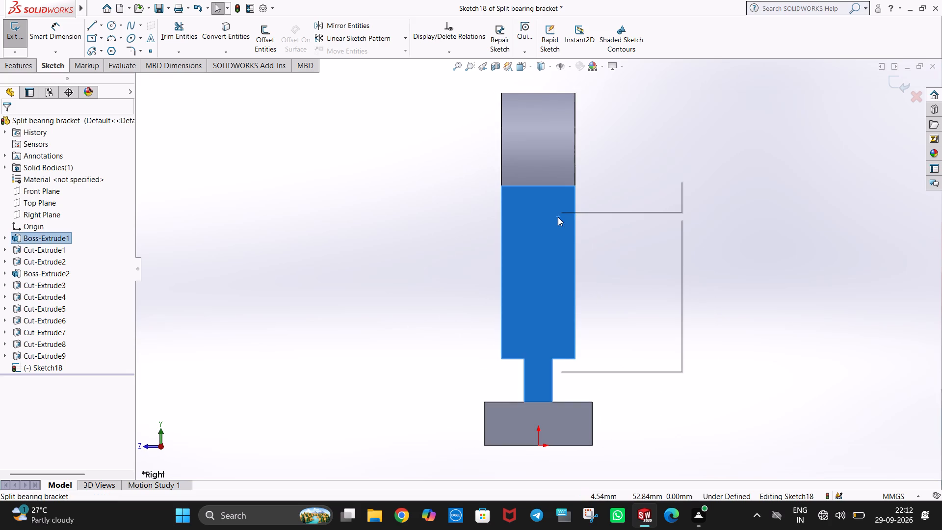
pyautogui.click(383, 167)
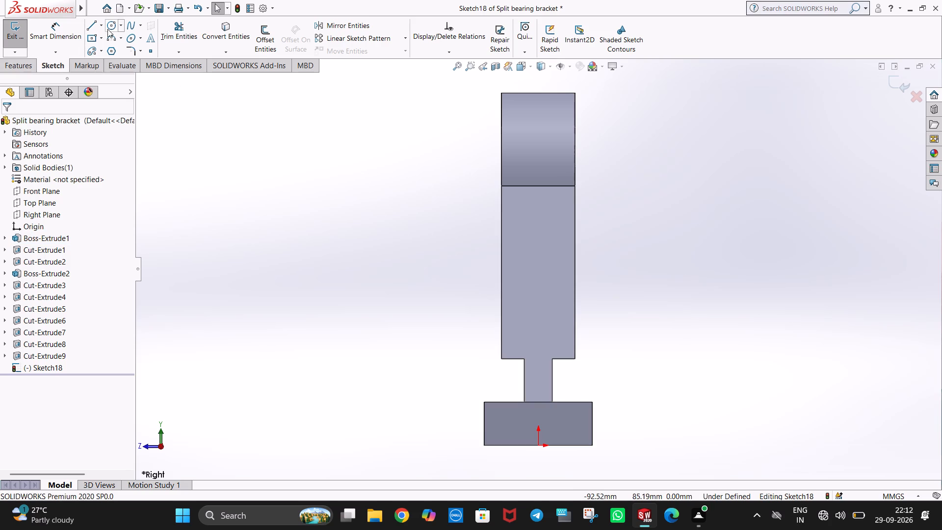
pyautogui.click(48, 216)
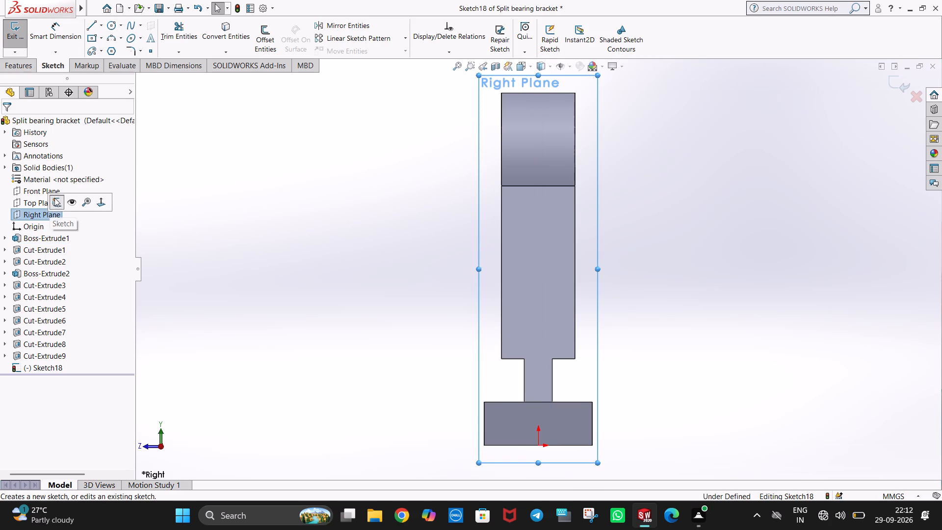
pyautogui.click(54, 197)
pyautogui.click(109, 26)
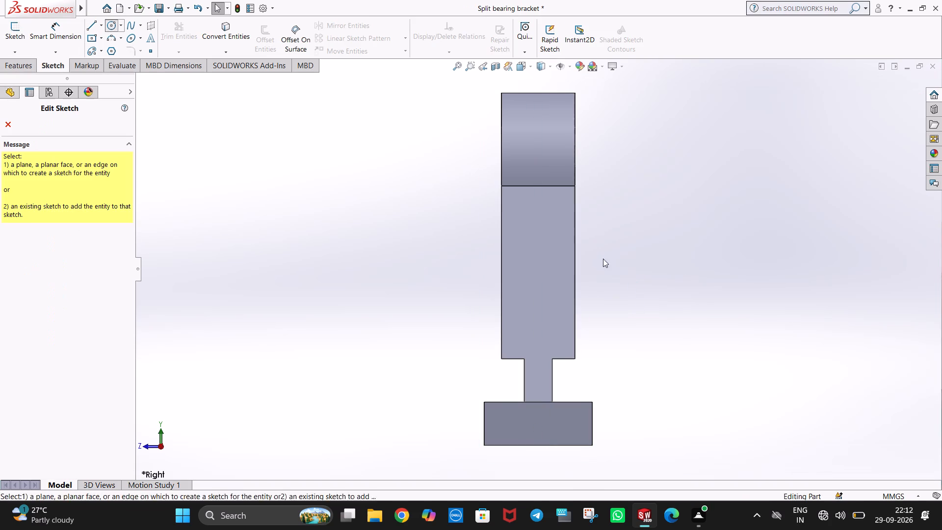
pyautogui.click(3, 123)
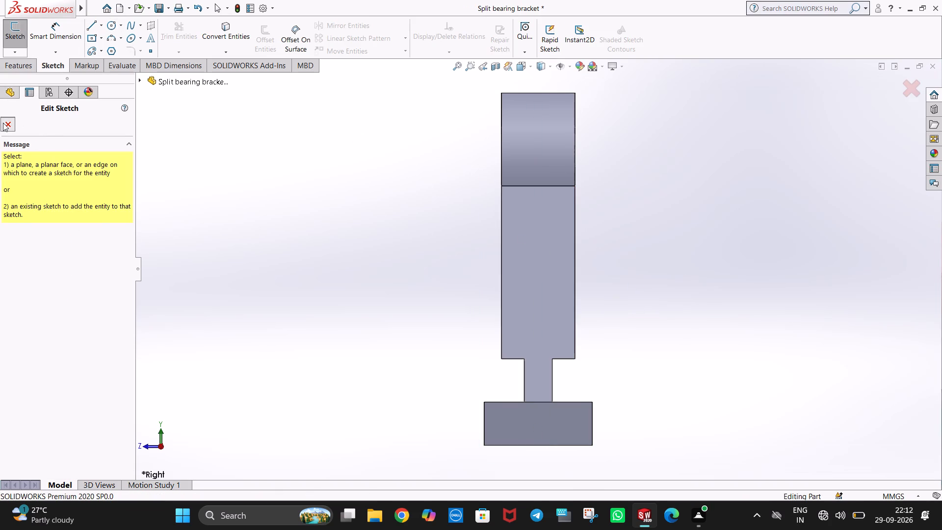
pyautogui.click(38, 217)
pyautogui.click(49, 205)
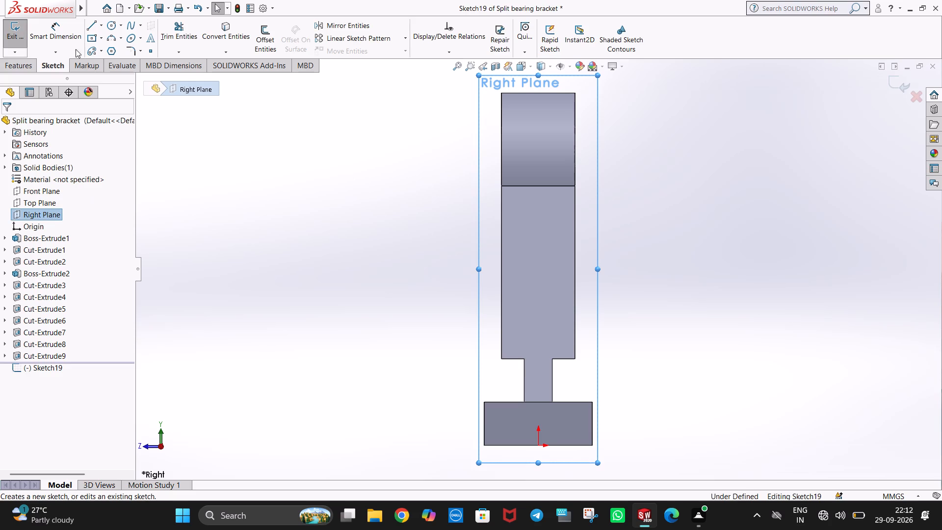
pyautogui.click(114, 29)
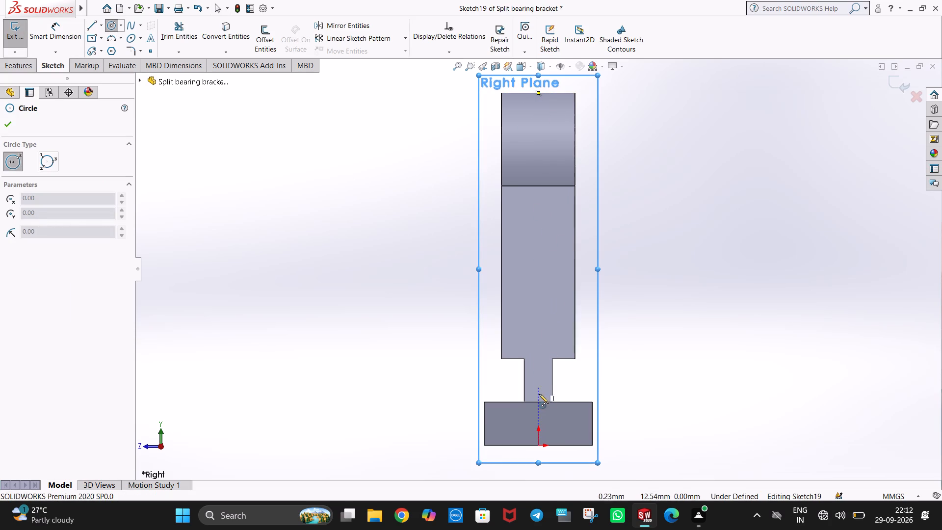
pyautogui.click(538, 247)
pyautogui.moveTo(561, 262); pyautogui.dragTo(609, 262, button='middle')
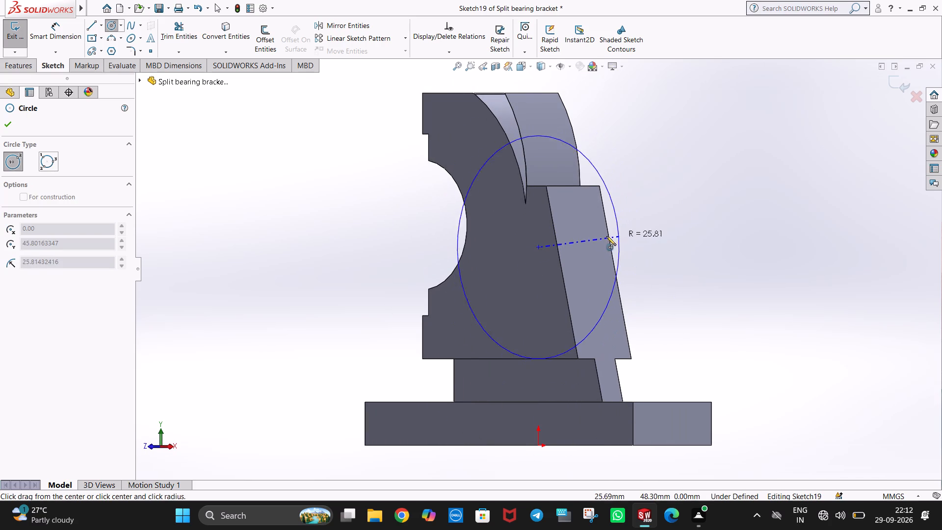
pyautogui.click(585, 232)
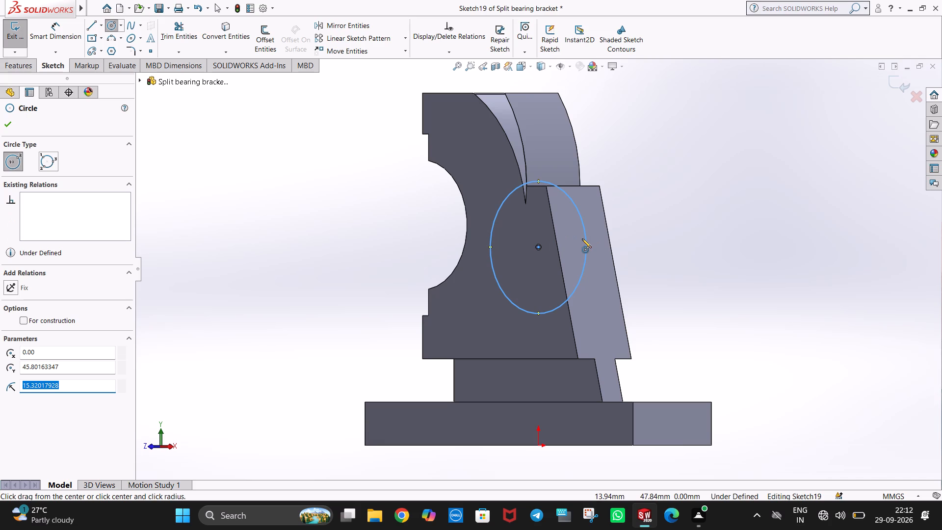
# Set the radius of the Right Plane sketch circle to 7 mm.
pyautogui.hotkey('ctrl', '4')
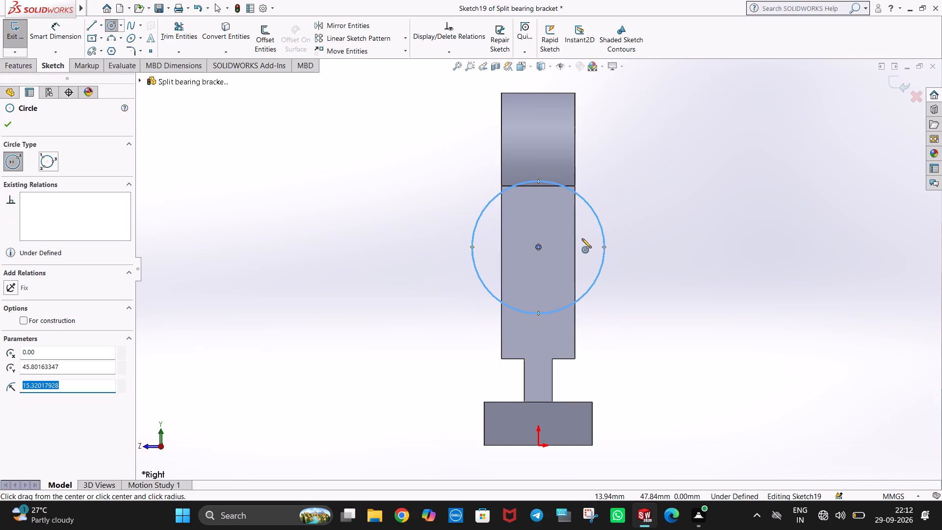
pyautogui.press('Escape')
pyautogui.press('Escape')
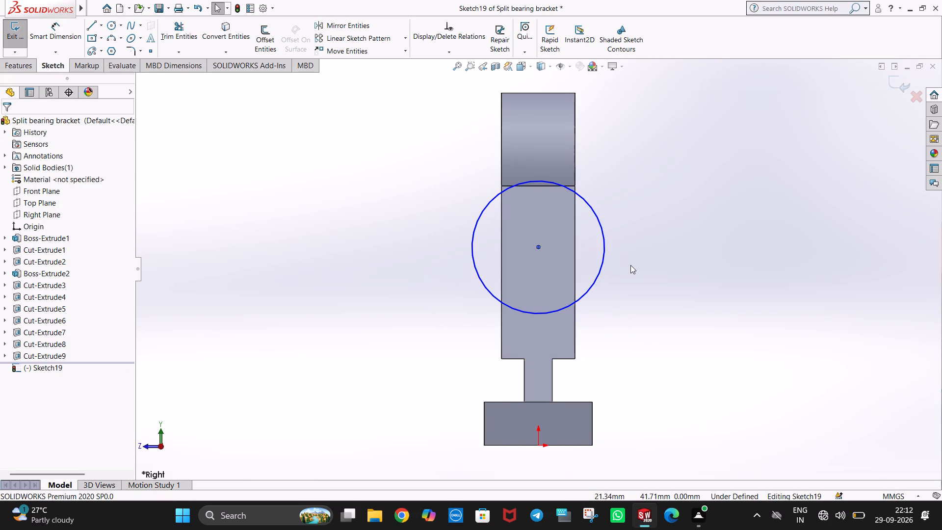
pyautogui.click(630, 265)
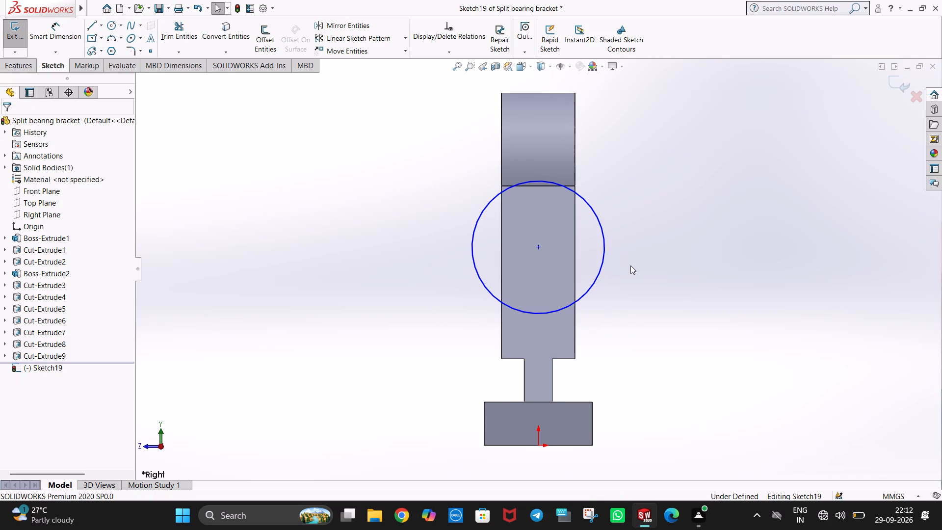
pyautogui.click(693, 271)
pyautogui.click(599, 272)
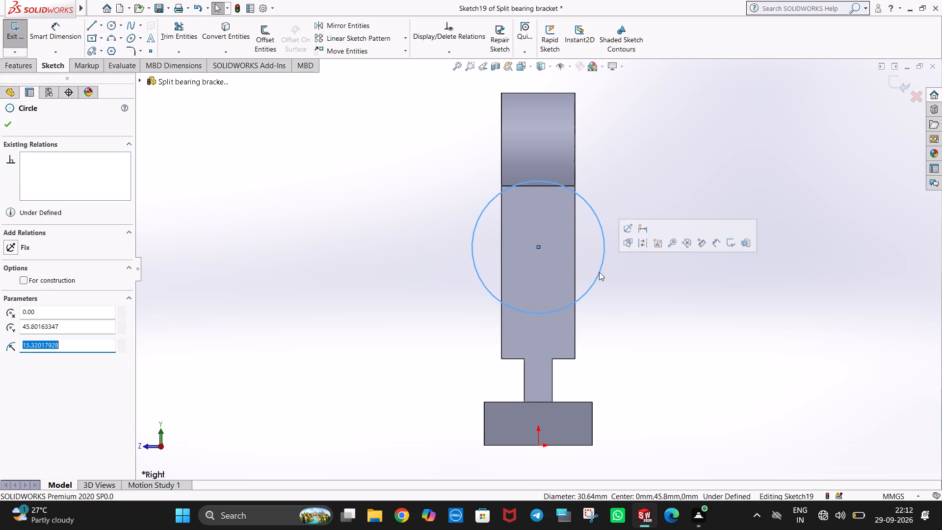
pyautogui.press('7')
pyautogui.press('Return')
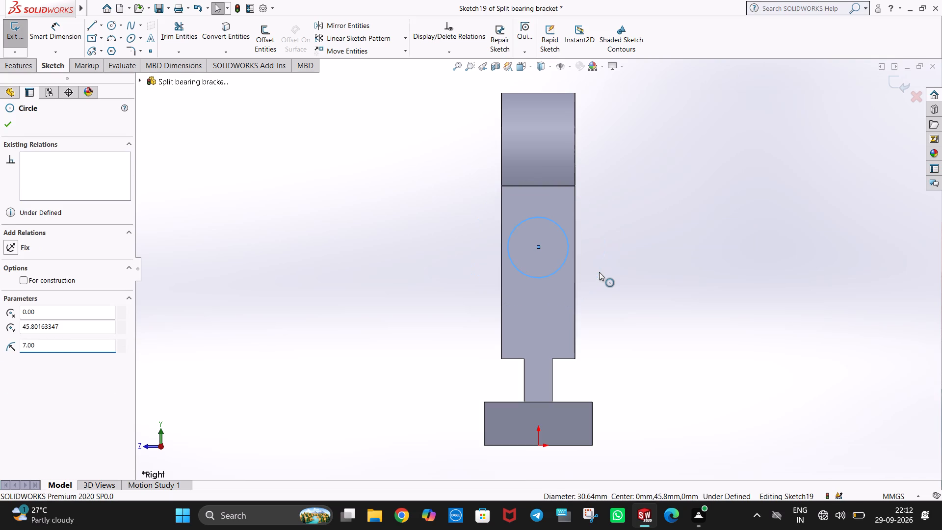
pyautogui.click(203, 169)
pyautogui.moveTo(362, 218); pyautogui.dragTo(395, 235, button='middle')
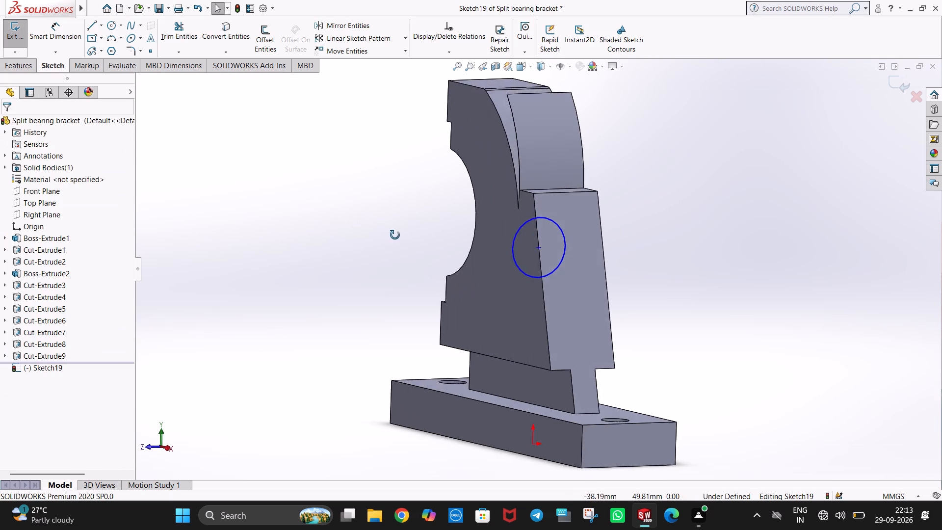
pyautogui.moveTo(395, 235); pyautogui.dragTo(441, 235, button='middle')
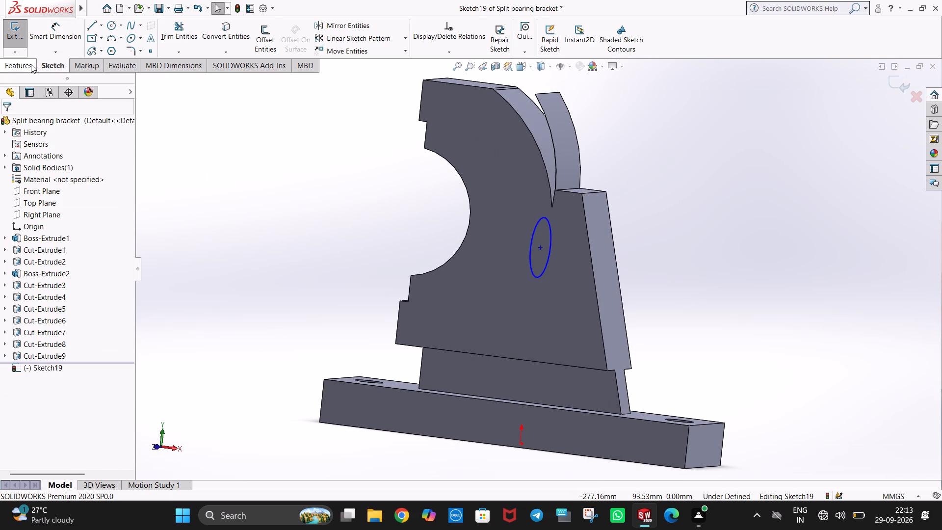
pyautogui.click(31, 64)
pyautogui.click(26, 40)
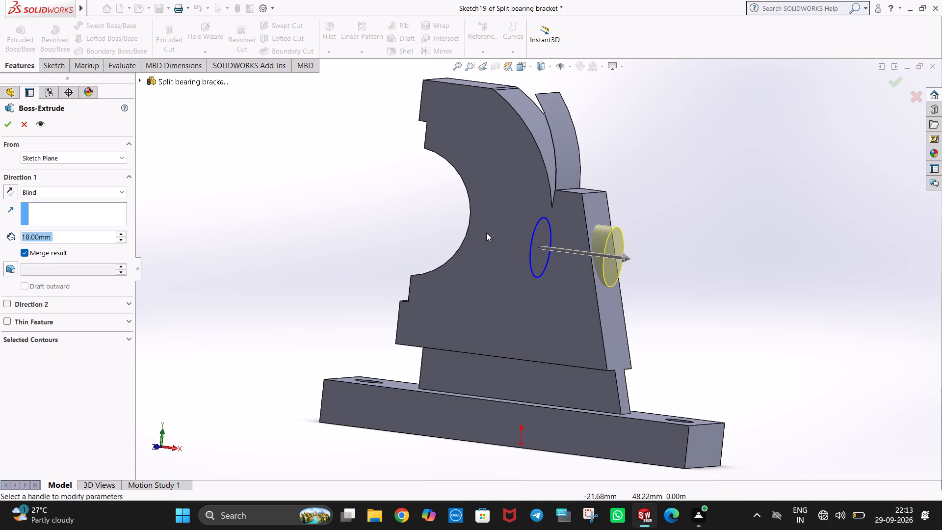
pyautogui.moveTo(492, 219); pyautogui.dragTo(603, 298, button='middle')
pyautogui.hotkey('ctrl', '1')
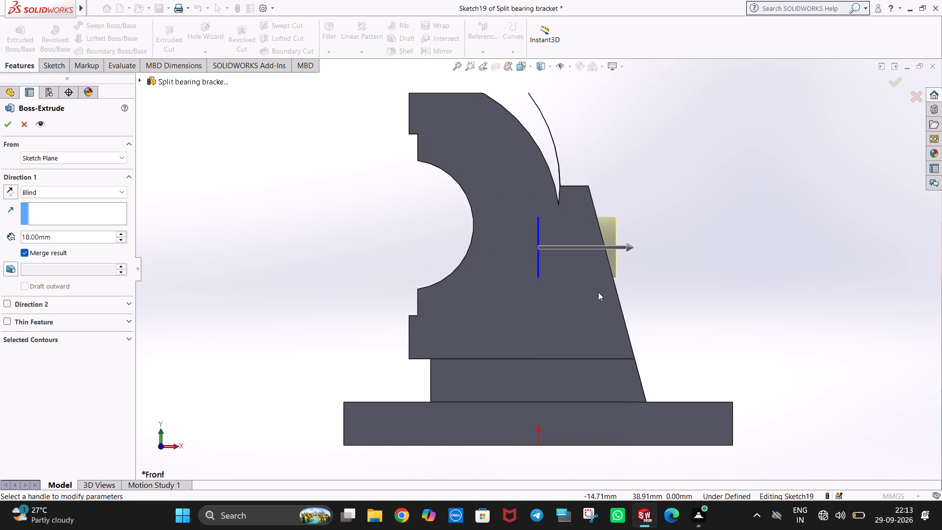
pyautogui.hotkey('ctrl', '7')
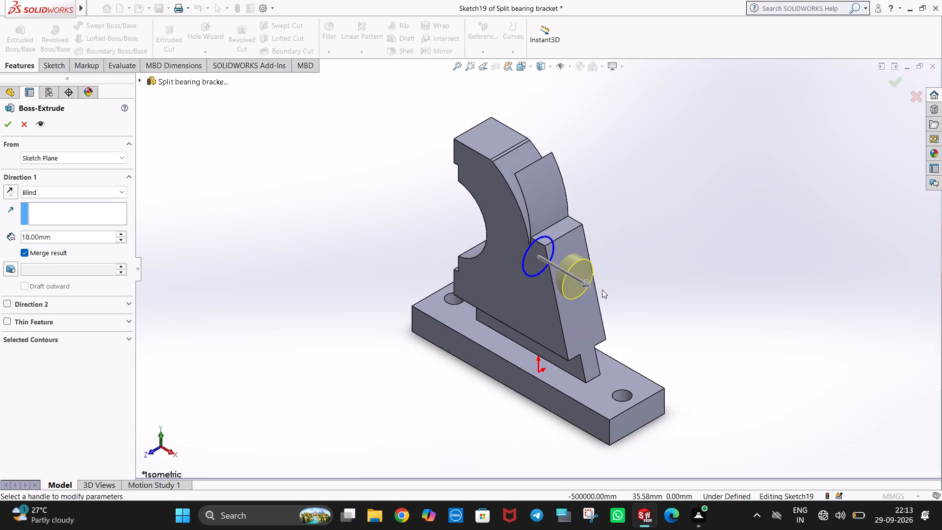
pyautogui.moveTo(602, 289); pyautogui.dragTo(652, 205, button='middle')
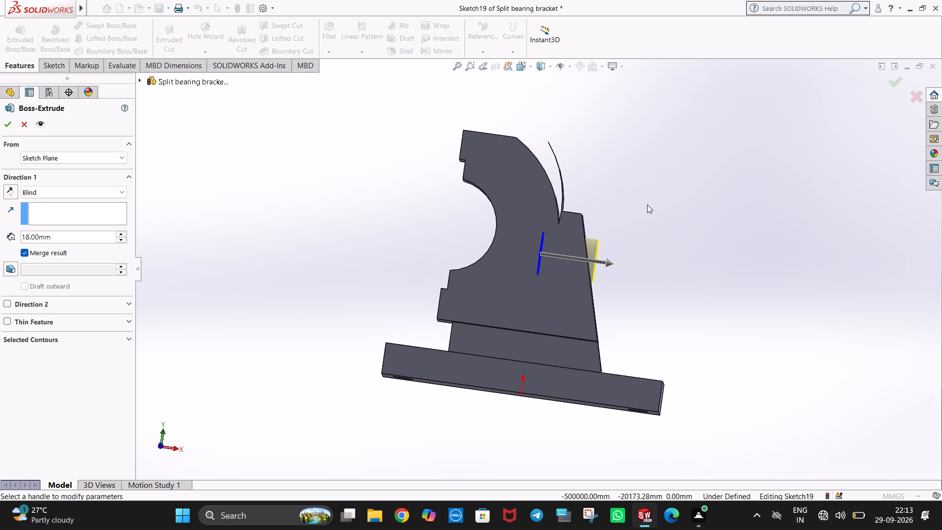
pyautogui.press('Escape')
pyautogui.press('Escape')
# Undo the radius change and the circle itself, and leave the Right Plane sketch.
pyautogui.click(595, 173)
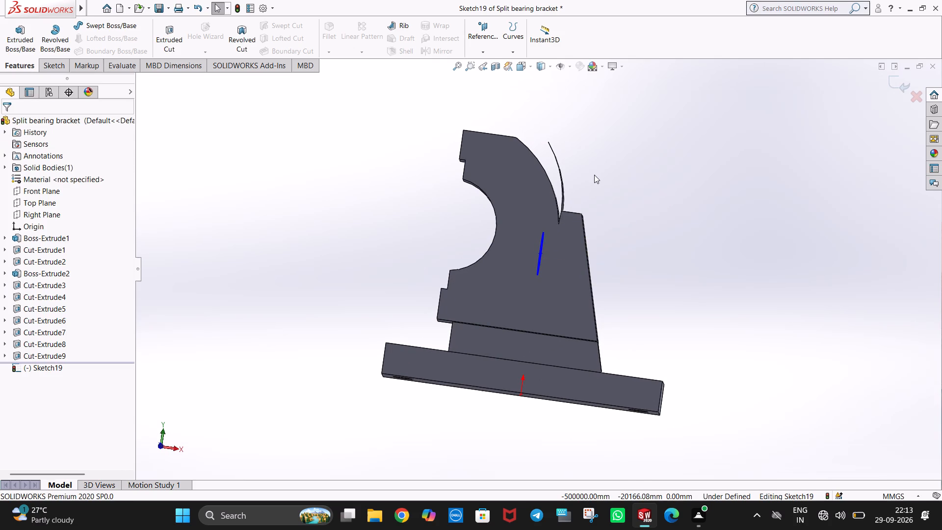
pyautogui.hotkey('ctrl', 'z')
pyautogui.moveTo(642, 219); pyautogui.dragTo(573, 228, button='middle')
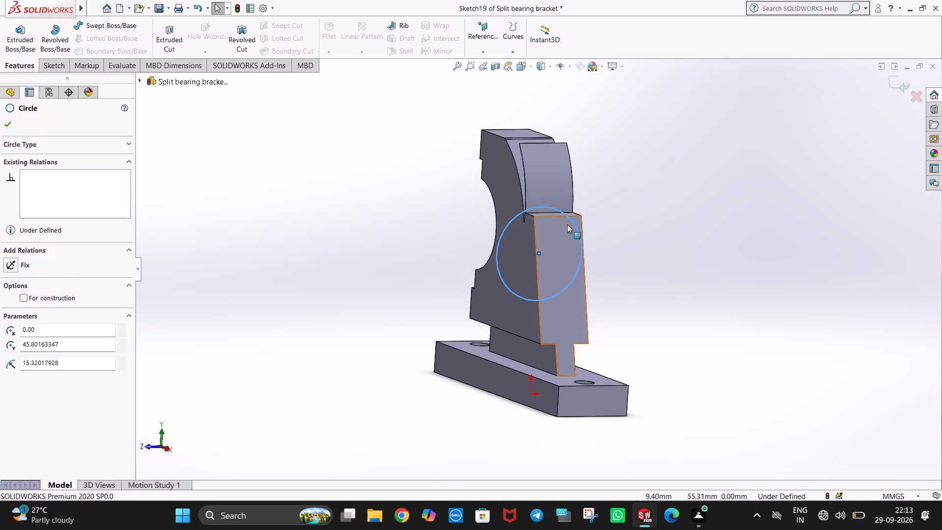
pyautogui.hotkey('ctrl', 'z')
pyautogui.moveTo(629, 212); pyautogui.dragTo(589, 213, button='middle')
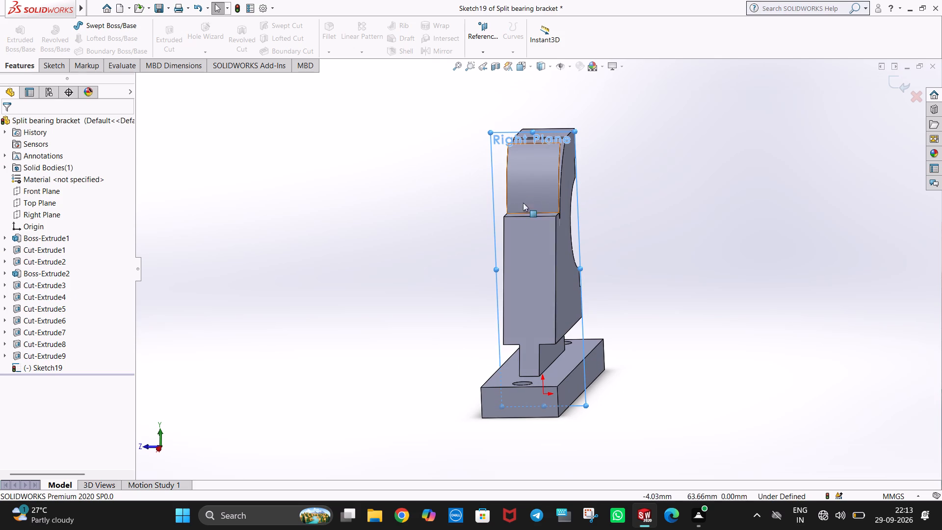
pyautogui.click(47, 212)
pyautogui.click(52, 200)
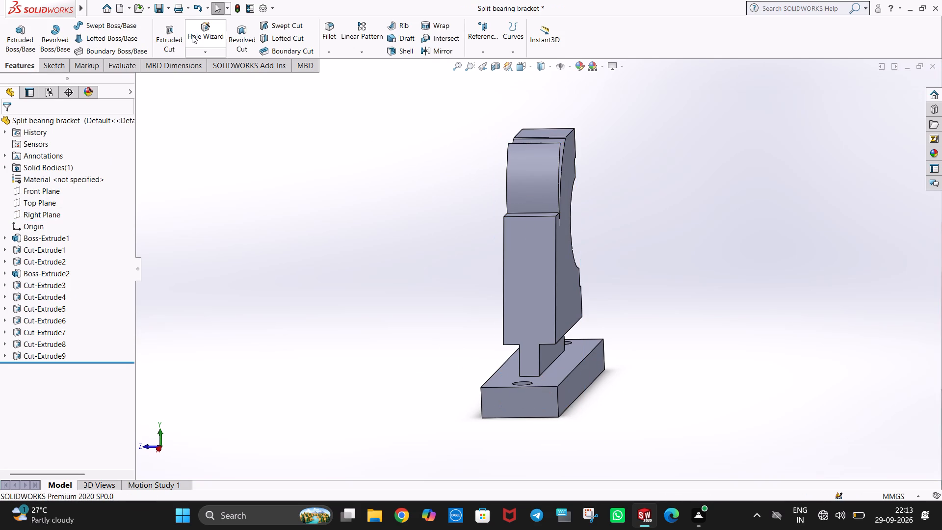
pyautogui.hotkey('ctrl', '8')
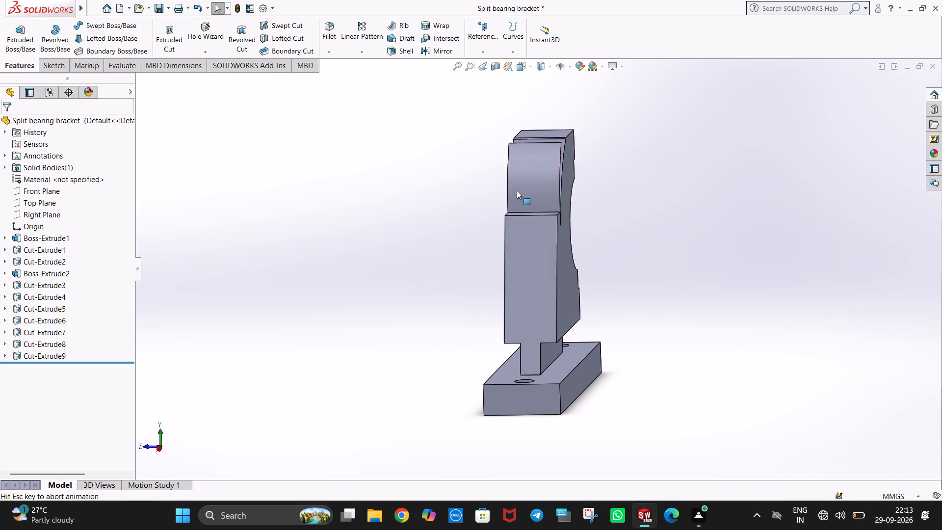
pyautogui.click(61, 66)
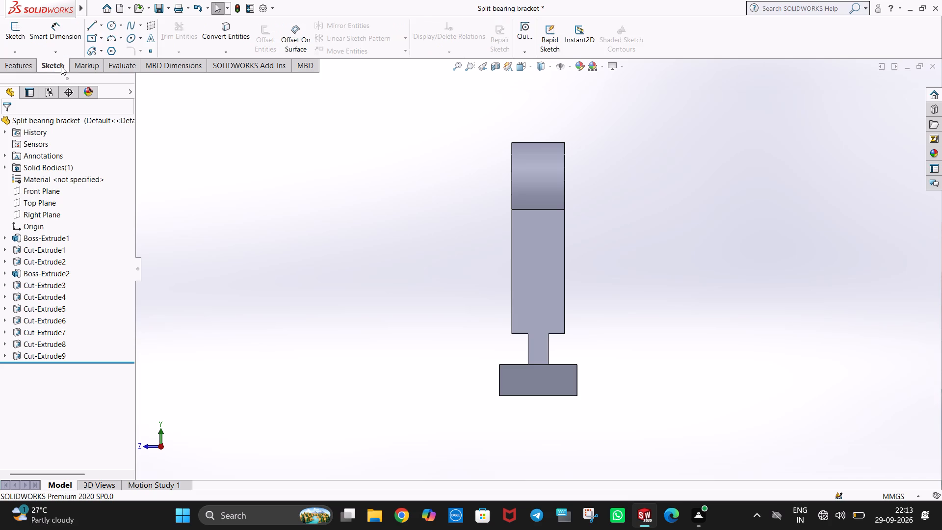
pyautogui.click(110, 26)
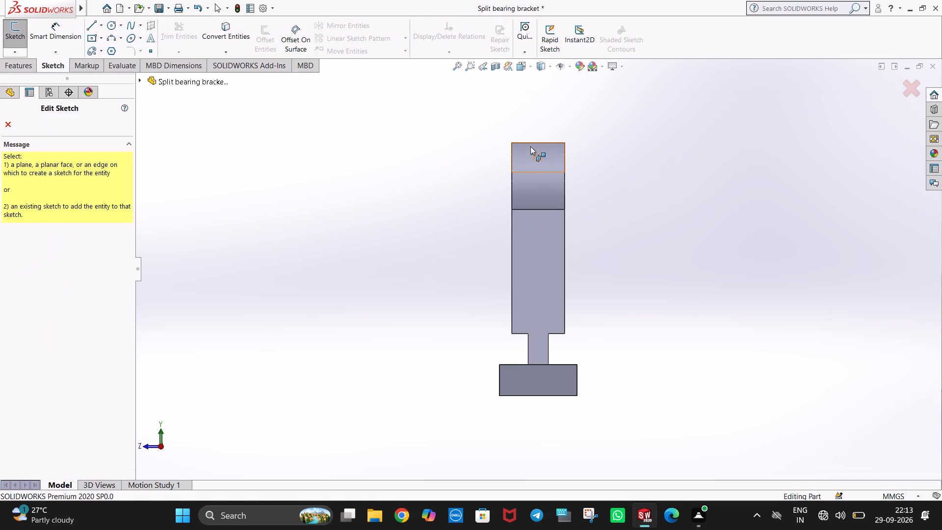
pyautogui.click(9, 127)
# Start a new Right Plane sketch and draw a circle of about 5.8 mm radius, centred on the ledge edge's midpoint 60 mm above the origin.
pyautogui.click(54, 211)
pyautogui.click(61, 196)
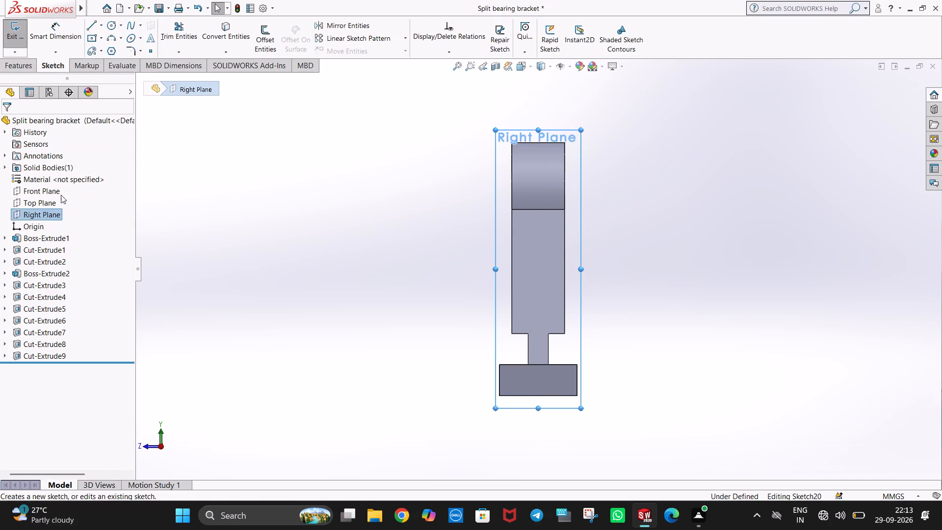
pyautogui.click(114, 28)
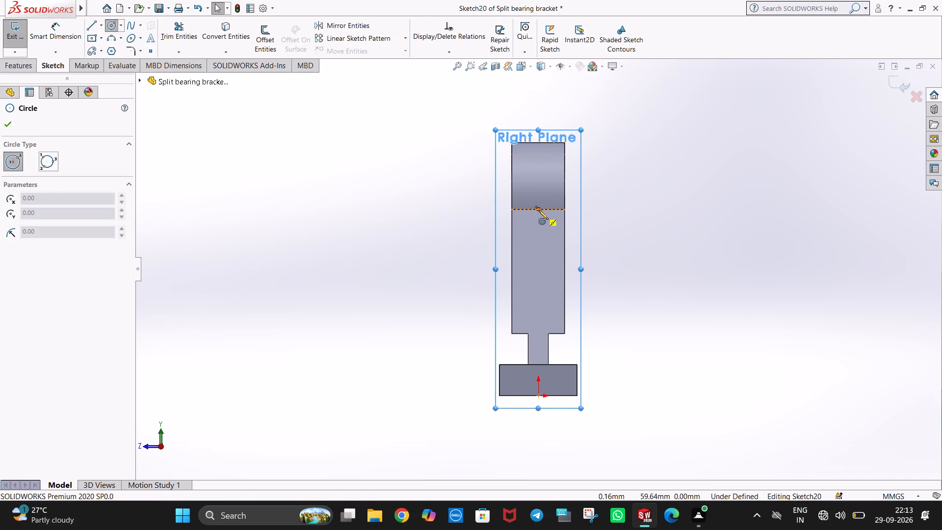
pyautogui.moveTo(539, 213); pyautogui.dragTo(562, 233, button='middle')
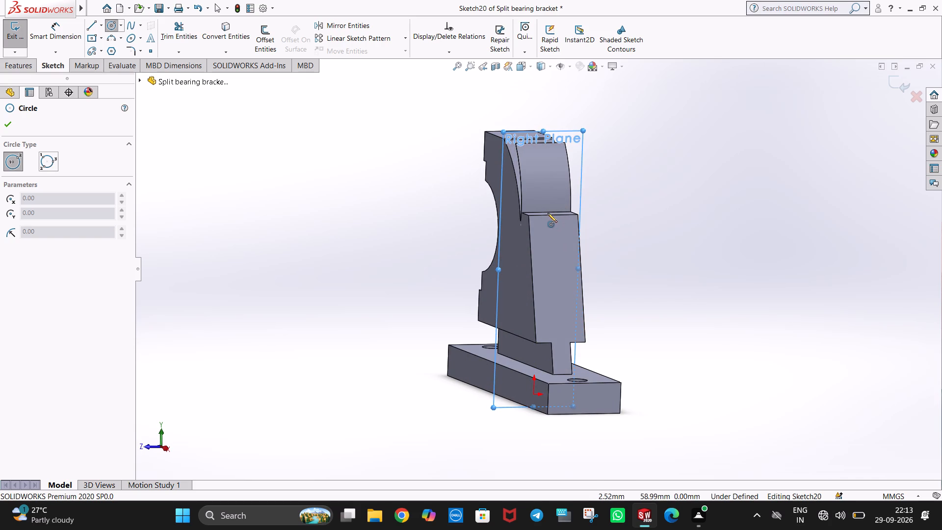
pyautogui.hotkey('ctrl', '8')
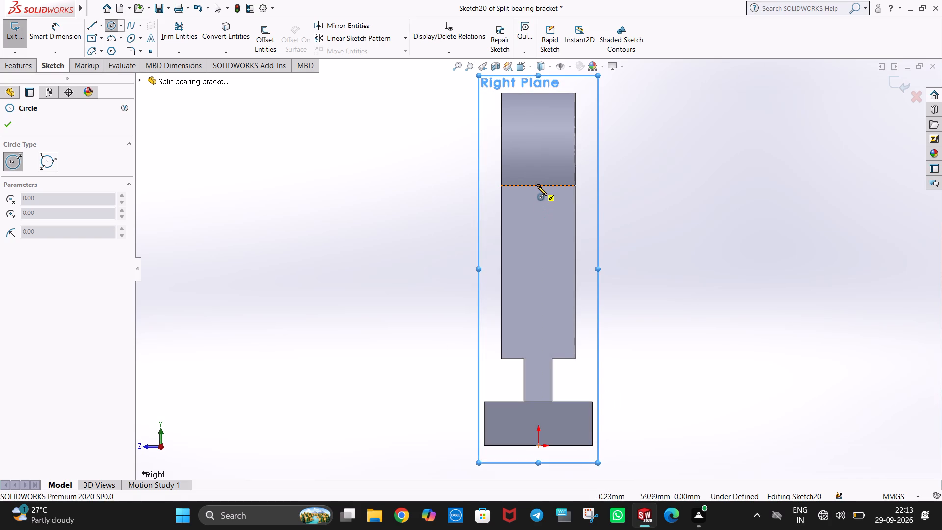
pyautogui.click(537, 185)
pyautogui.click(544, 211)
pyautogui.moveTo(542, 210); pyautogui.dragTo(576, 214, button='middle')
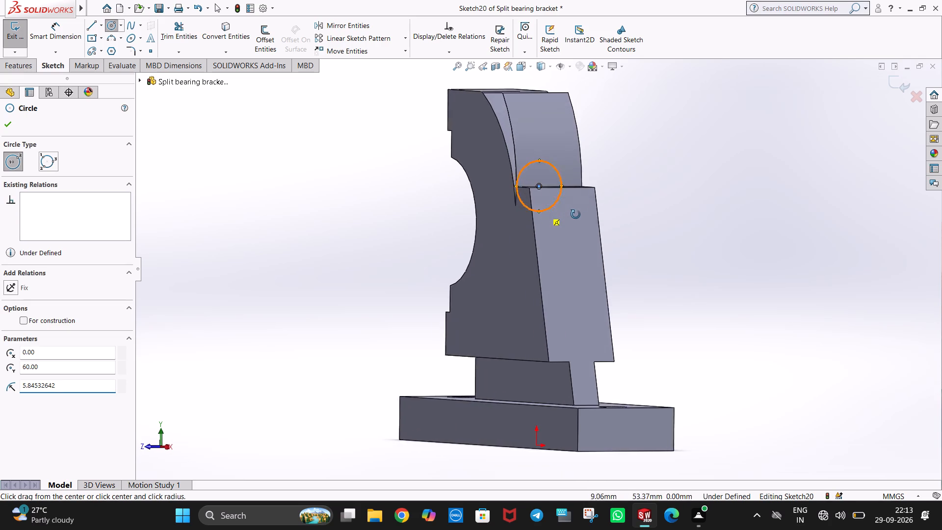
pyautogui.moveTo(576, 214); pyautogui.dragTo(615, 209, button='middle')
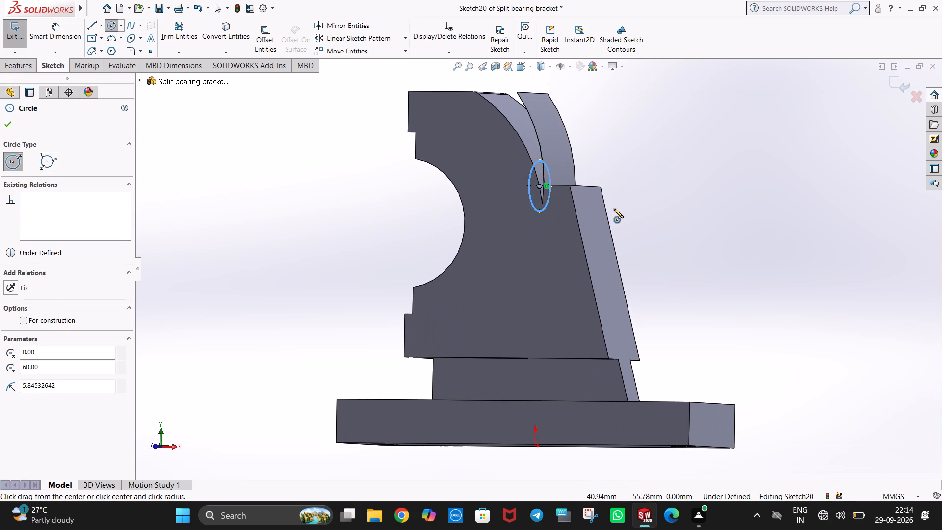
pyautogui.press('Escape')
# Set the radius of the circle centred on the ledge edge to 7.5 mm.
pyautogui.moveTo(614, 209); pyautogui.dragTo(545, 217, button='middle')
pyautogui.click(556, 169)
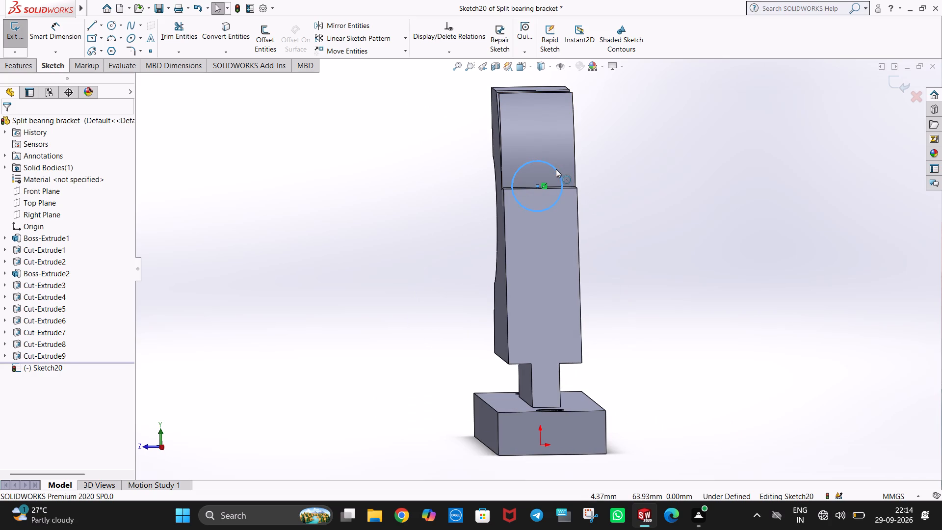
pyautogui.press('Escape')
pyautogui.click(649, 195)
pyautogui.click(549, 166)
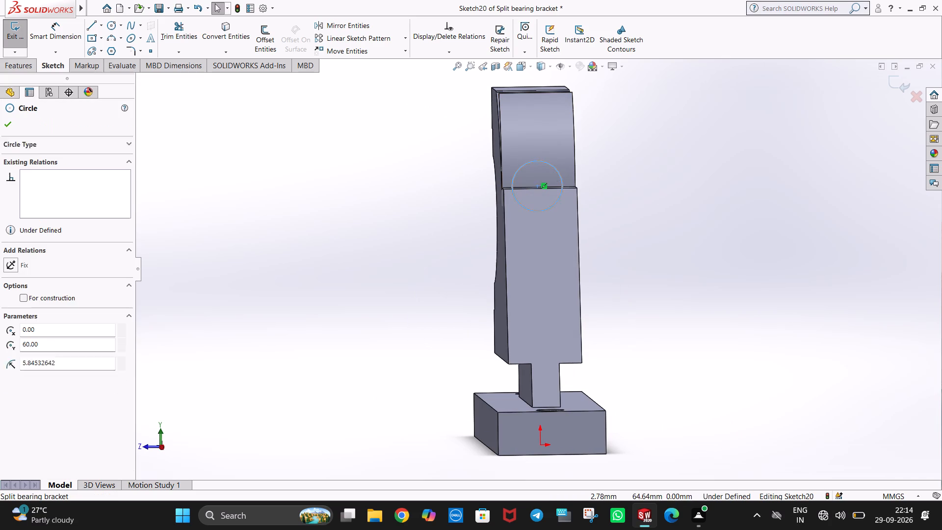
pyautogui.write('7.5')
pyautogui.press('Return')
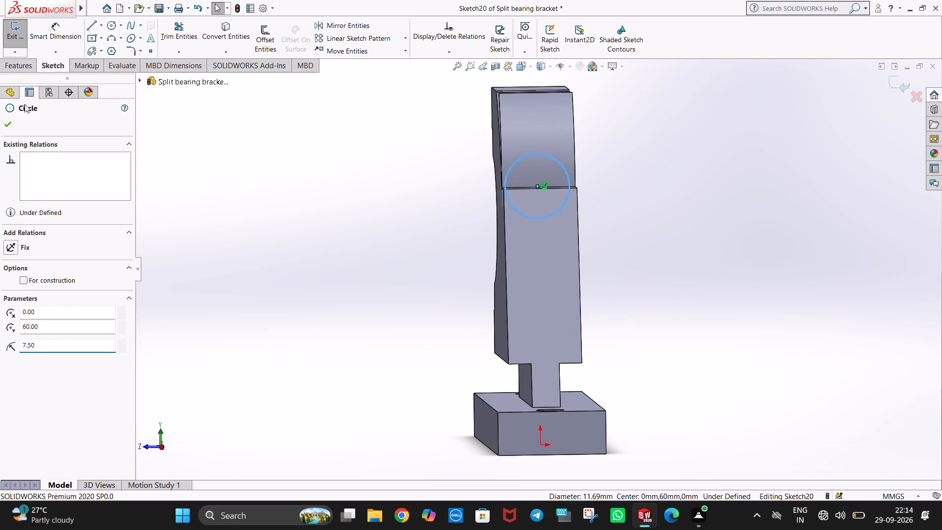
pyautogui.click(3, 123)
# Extrude the 7.5 mm radius circle as a blind 18 mm boss from the Right Plane, merged with the bracket body.
pyautogui.click(10, 61)
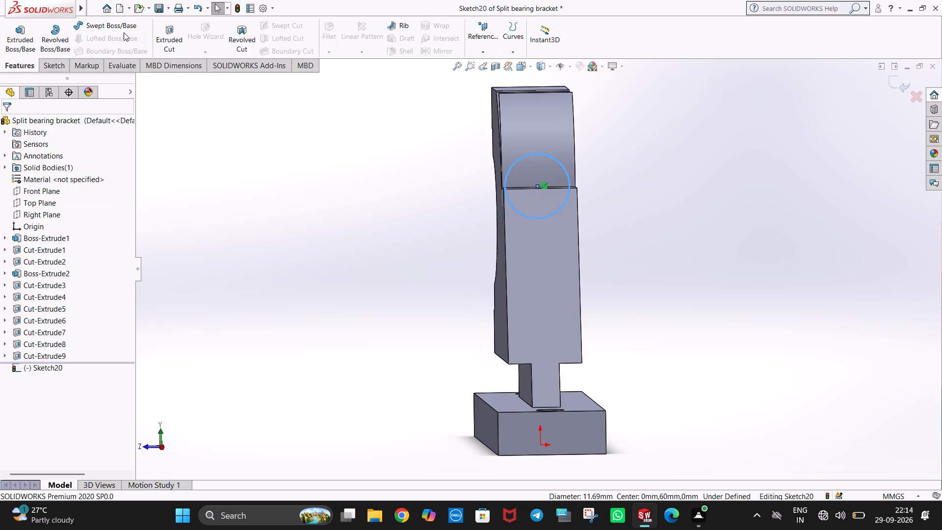
pyautogui.click(18, 46)
pyautogui.moveTo(290, 140); pyautogui.dragTo(333, 169, button='middle')
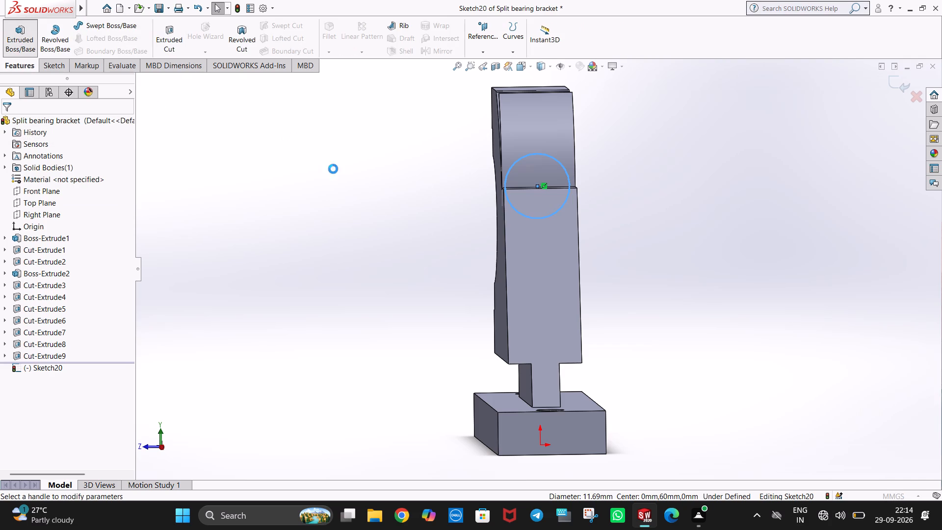
pyautogui.moveTo(333, 169); pyautogui.dragTo(352, 175, button='middle')
pyautogui.moveTo(376, 185); pyautogui.dragTo(420, 191, button='middle')
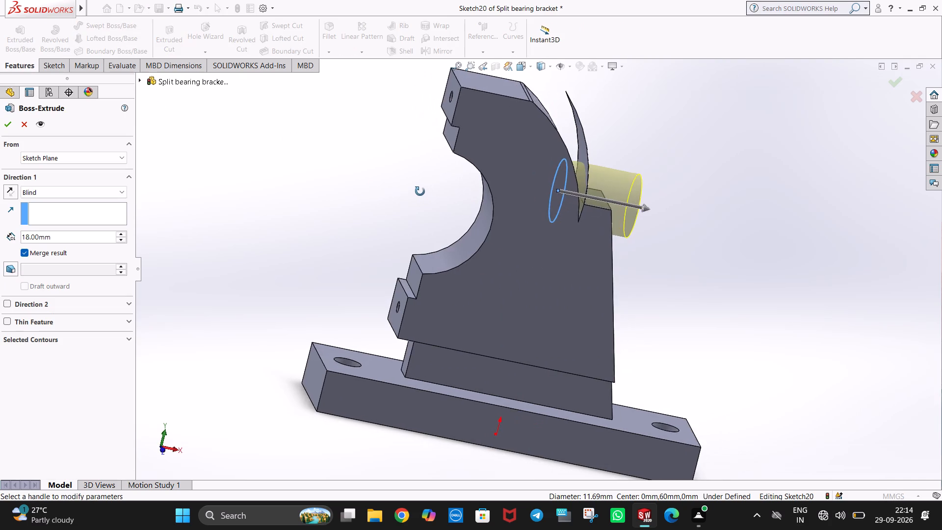
pyautogui.moveTo(420, 191); pyautogui.dragTo(388, 188, button='middle')
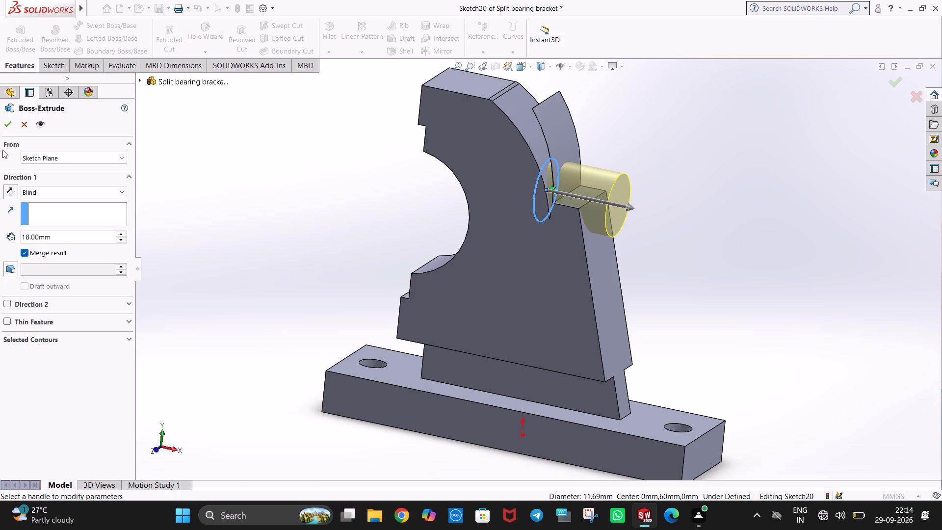
pyautogui.click(7, 123)
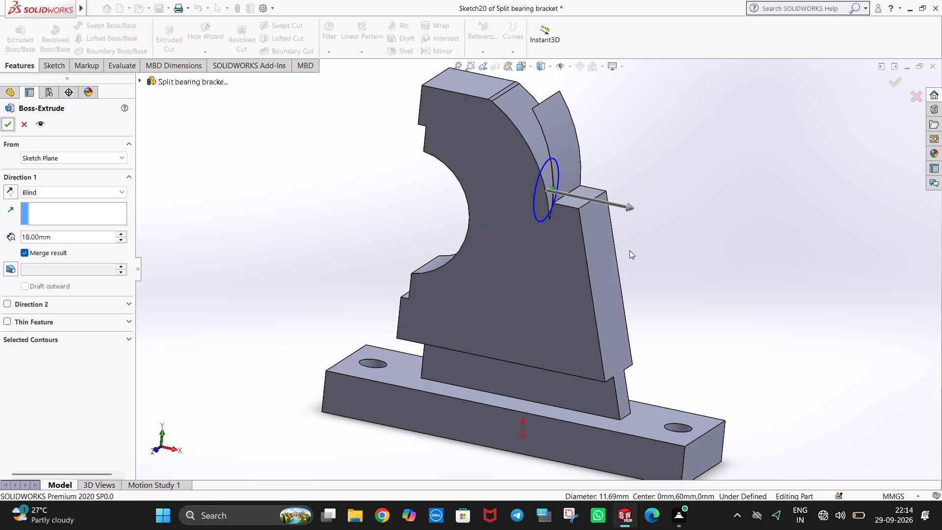
pyautogui.moveTo(649, 262); pyautogui.dragTo(687, 213, button='middle')
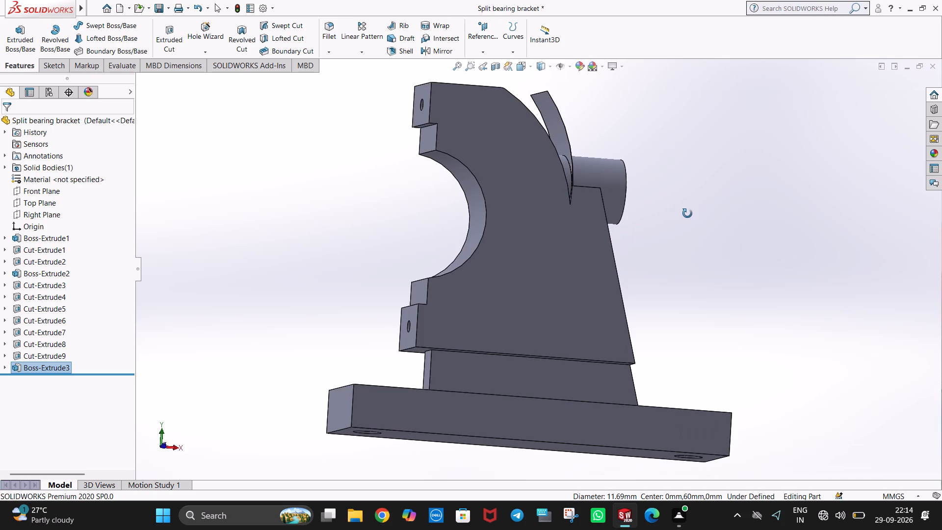
pyautogui.moveTo(687, 213); pyautogui.dragTo(606, 202, button='middle')
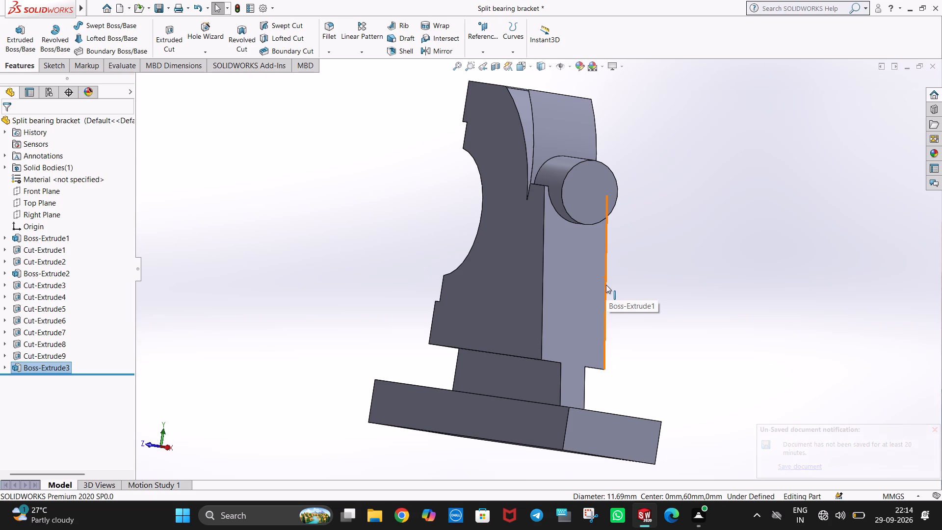
# Sketch a circle of 3.5 mm radius on the cylindrical boss's end face, concentric with the boss.
pyautogui.rightClick(573, 171)
pyautogui.click(596, 161)
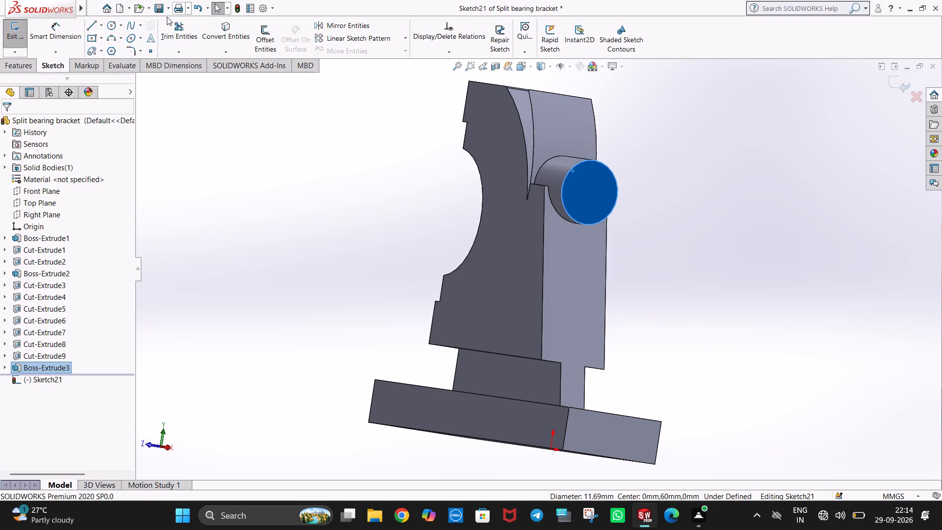
pyautogui.click(115, 26)
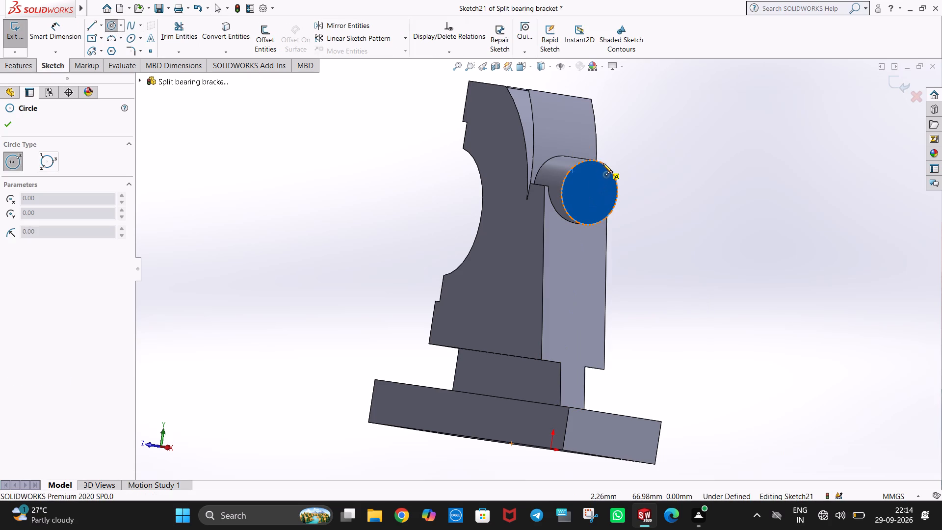
pyautogui.click(590, 192)
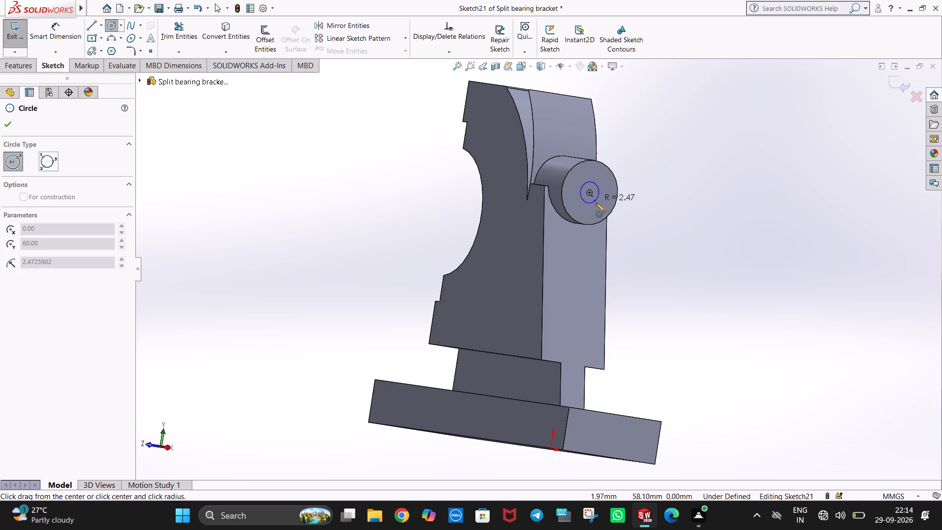
pyautogui.click(596, 203)
pyautogui.write('35')
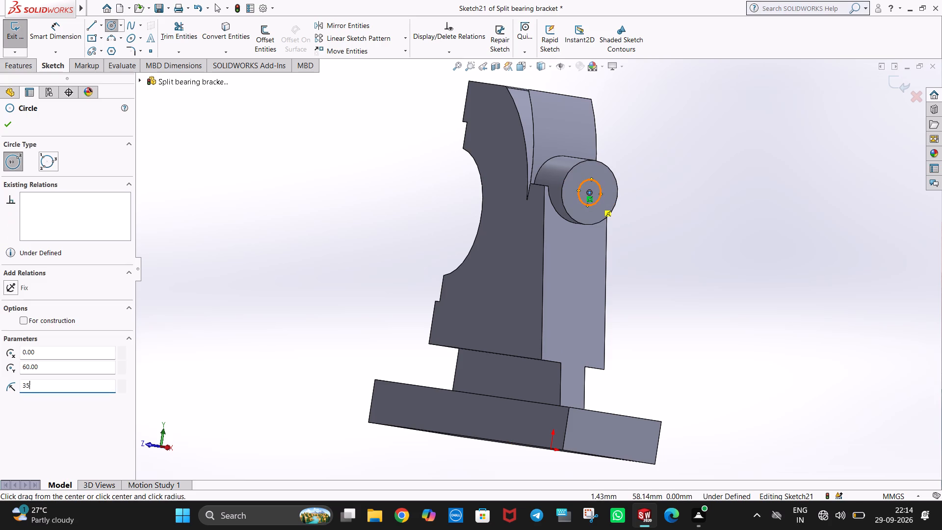
pyautogui.press('BackSpace')
pyautogui.write('.5')
pyautogui.press('Return')
pyautogui.press('Escape')
pyautogui.press('Escape')
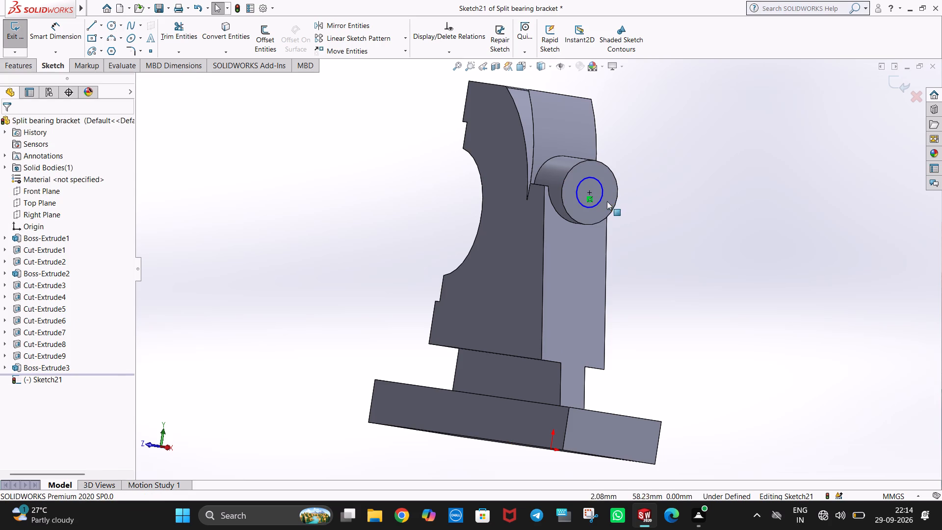
pyautogui.click(630, 199)
# Add a 7 mm diameter dimension to the circle on the boss's end face.
pyautogui.click(33, 34)
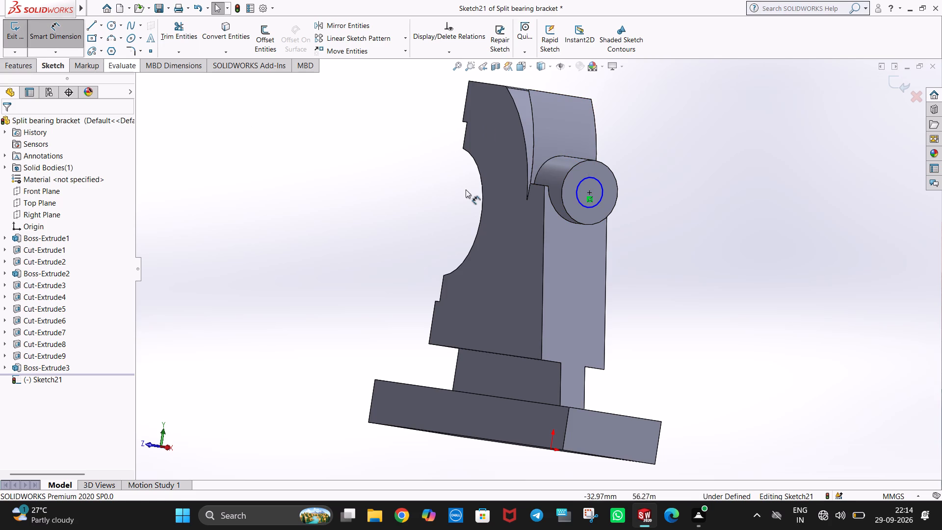
pyautogui.click(603, 187)
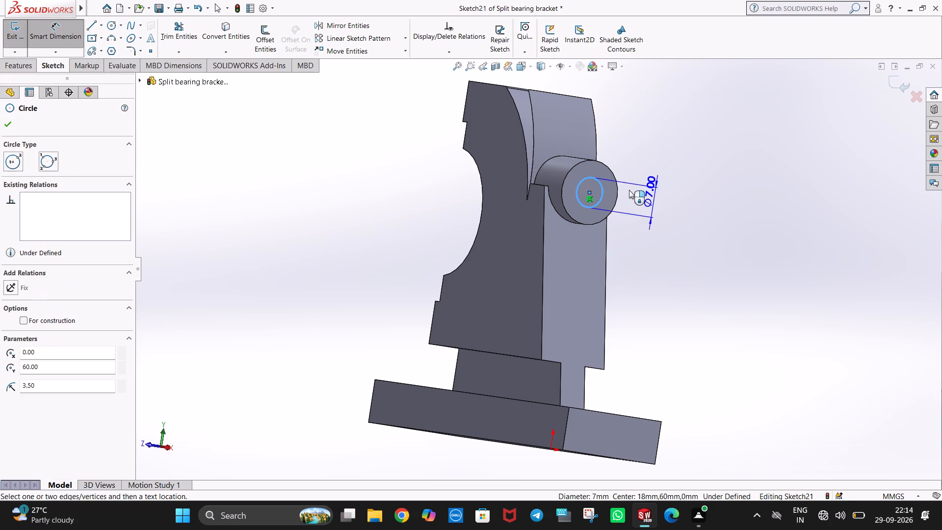
pyautogui.click(629, 190)
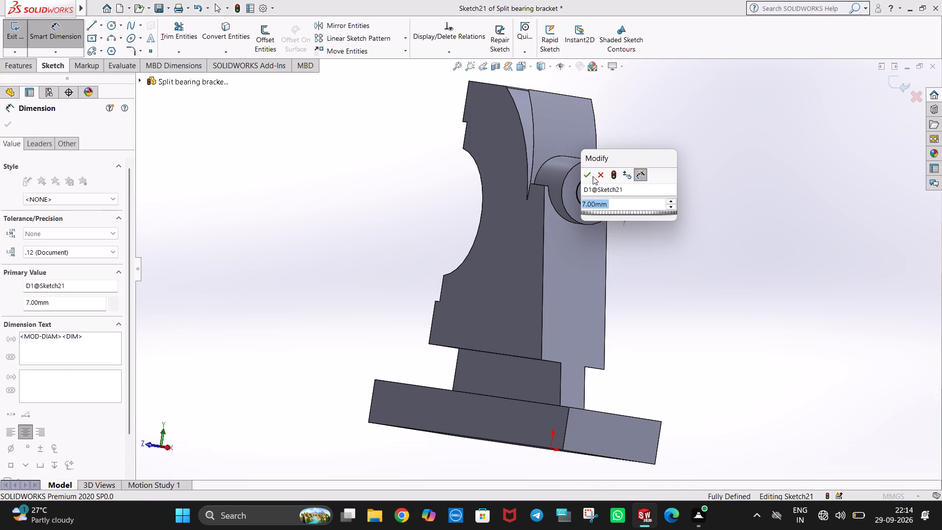
pyautogui.click(585, 173)
pyautogui.click(673, 142)
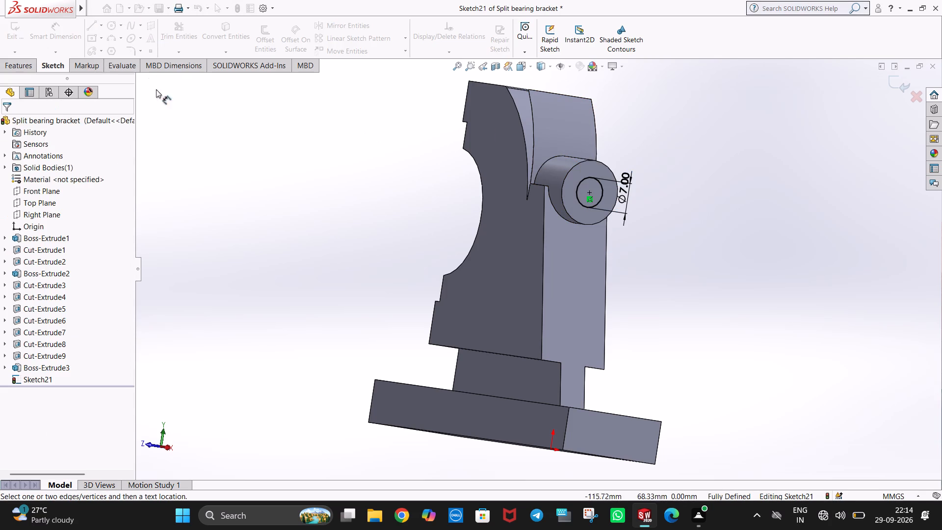
# Cut-extrude the 7 mm circle as a blind 18 mm hole through the boss into the bracket body.
pyautogui.click(11, 71)
pyautogui.click(167, 41)
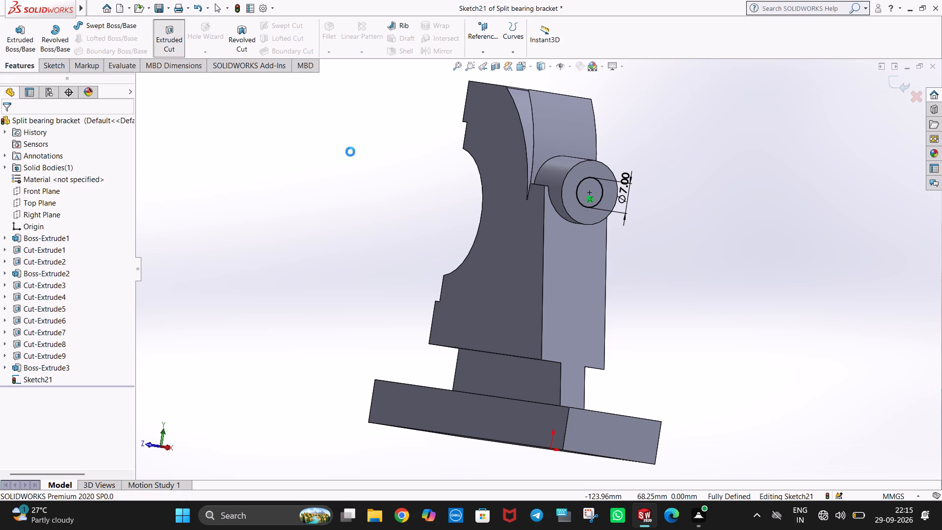
pyautogui.moveTo(604, 261); pyautogui.dragTo(666, 262, button='middle')
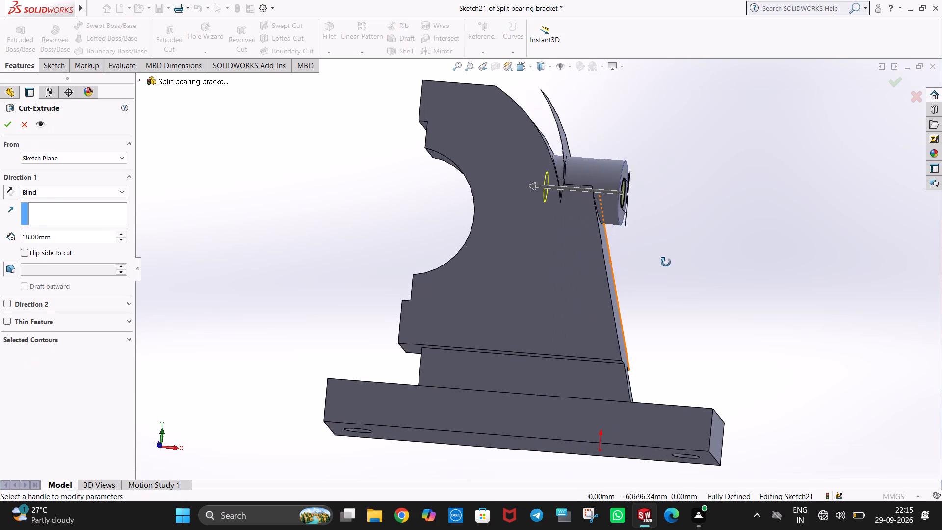
pyautogui.moveTo(666, 262); pyautogui.dragTo(683, 262, button='middle')
pyautogui.click(9, 126)
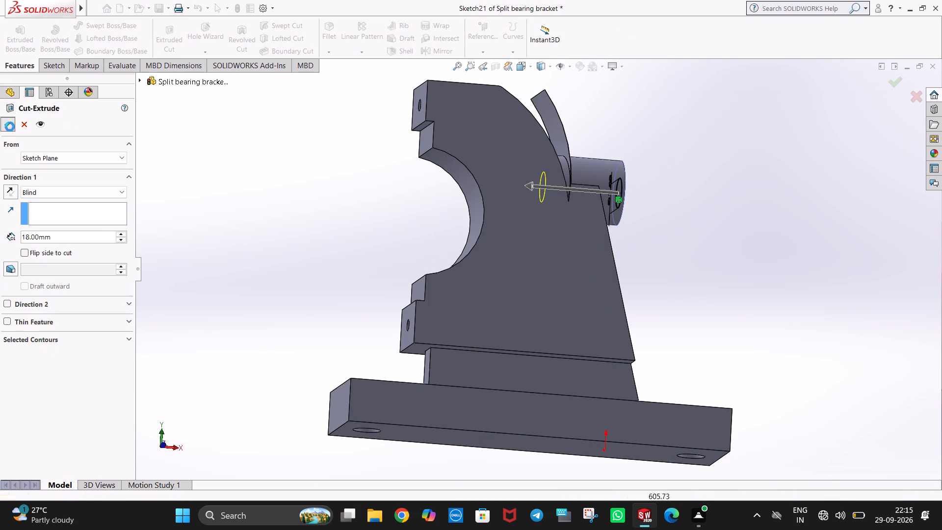
pyautogui.moveTo(686, 216); pyautogui.dragTo(598, 233, button='middle')
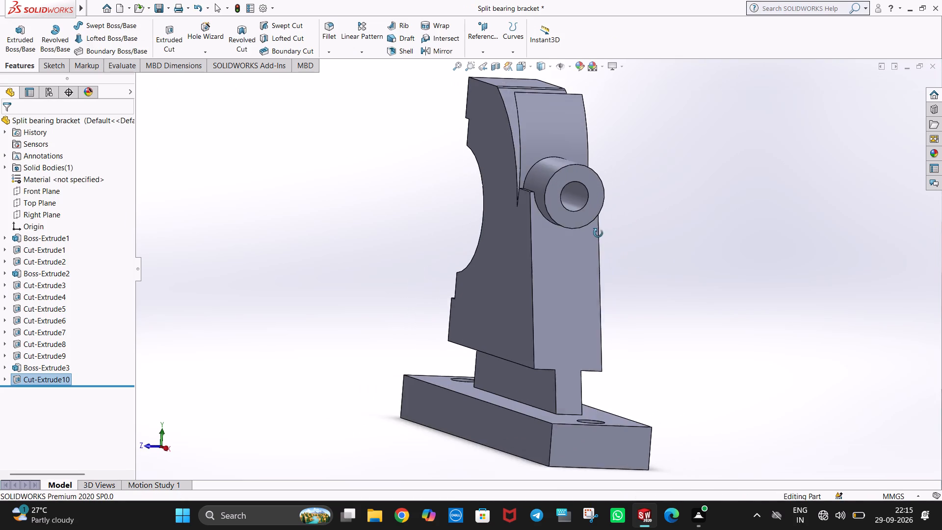
pyautogui.moveTo(598, 233); pyautogui.dragTo(616, 234, button='middle')
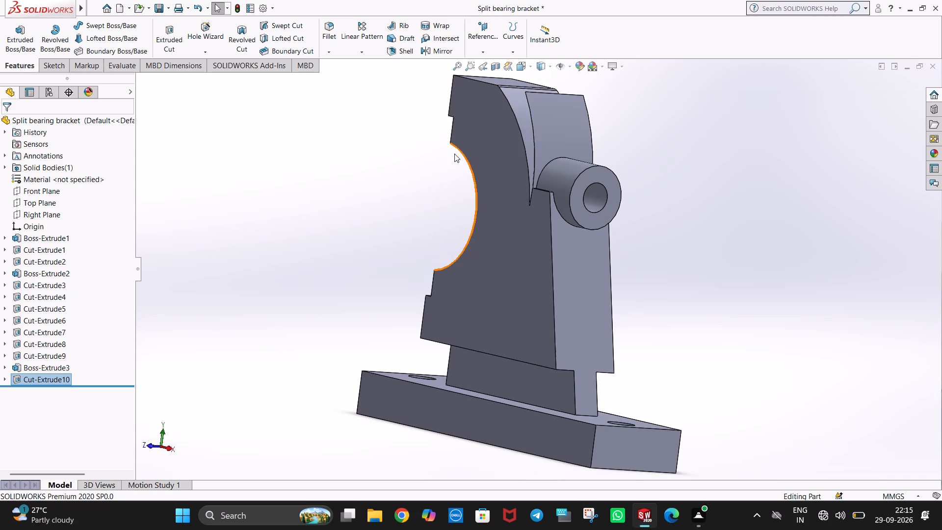
# Start a new sketch on the Front Plane, facing the bracket from the front.
pyautogui.hotkey('ctrl', '1')
pyautogui.click(567, 119)
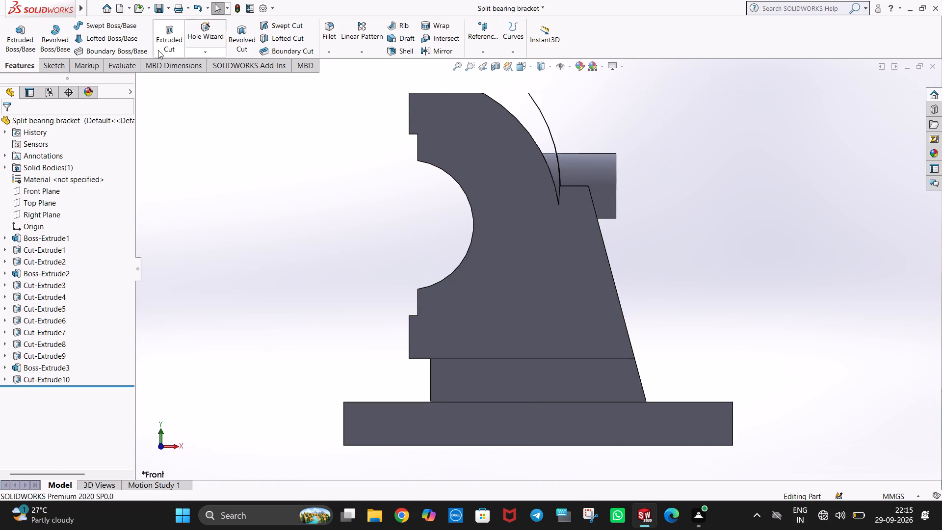
pyautogui.click(52, 63)
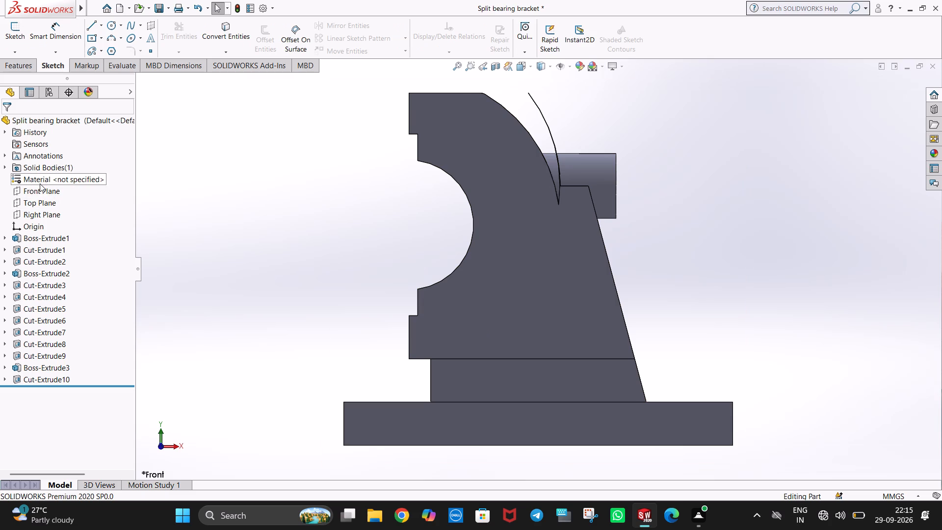
pyautogui.click(40, 194)
pyautogui.click(48, 174)
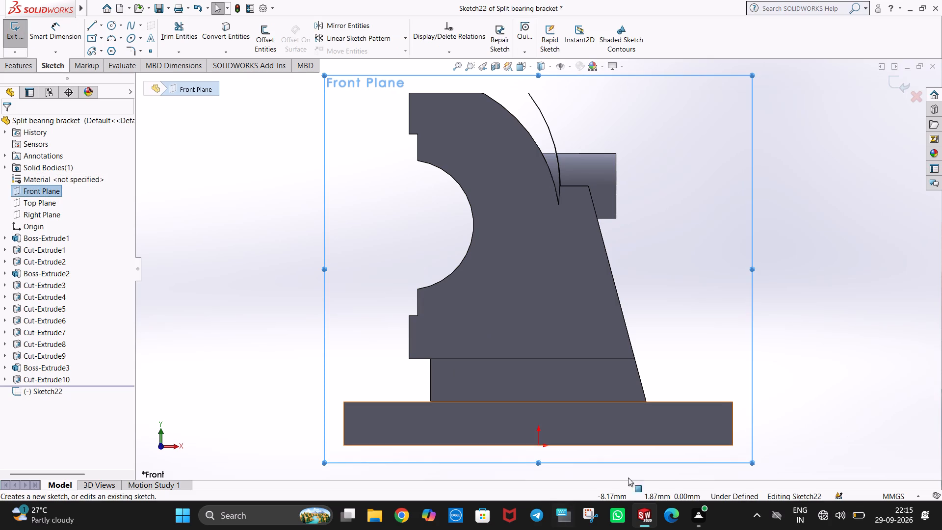
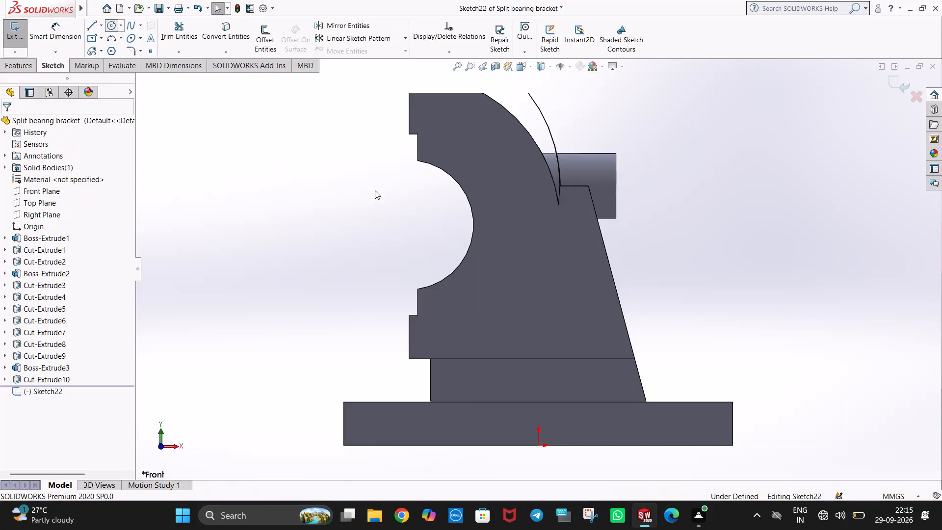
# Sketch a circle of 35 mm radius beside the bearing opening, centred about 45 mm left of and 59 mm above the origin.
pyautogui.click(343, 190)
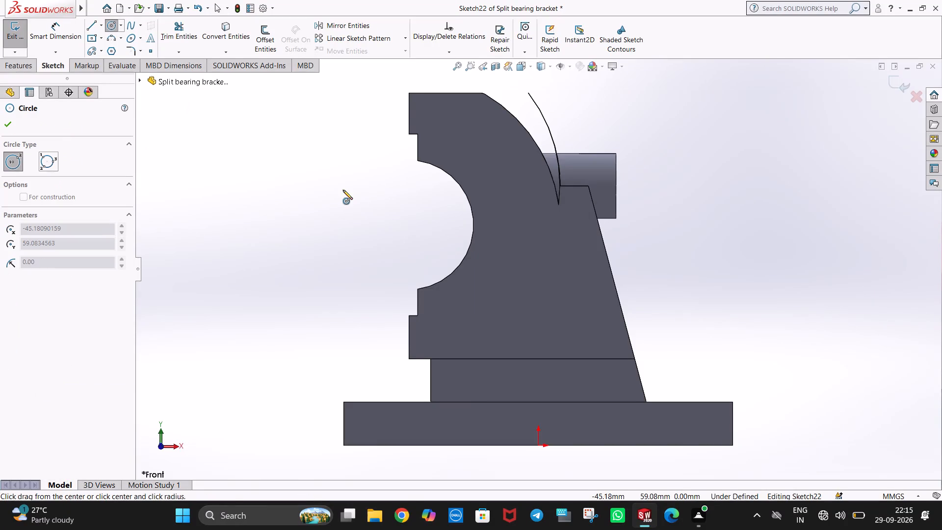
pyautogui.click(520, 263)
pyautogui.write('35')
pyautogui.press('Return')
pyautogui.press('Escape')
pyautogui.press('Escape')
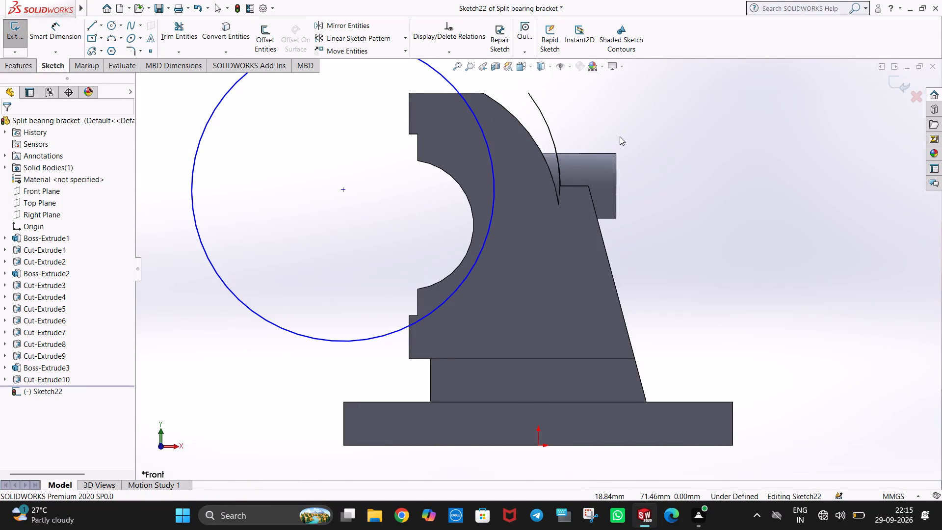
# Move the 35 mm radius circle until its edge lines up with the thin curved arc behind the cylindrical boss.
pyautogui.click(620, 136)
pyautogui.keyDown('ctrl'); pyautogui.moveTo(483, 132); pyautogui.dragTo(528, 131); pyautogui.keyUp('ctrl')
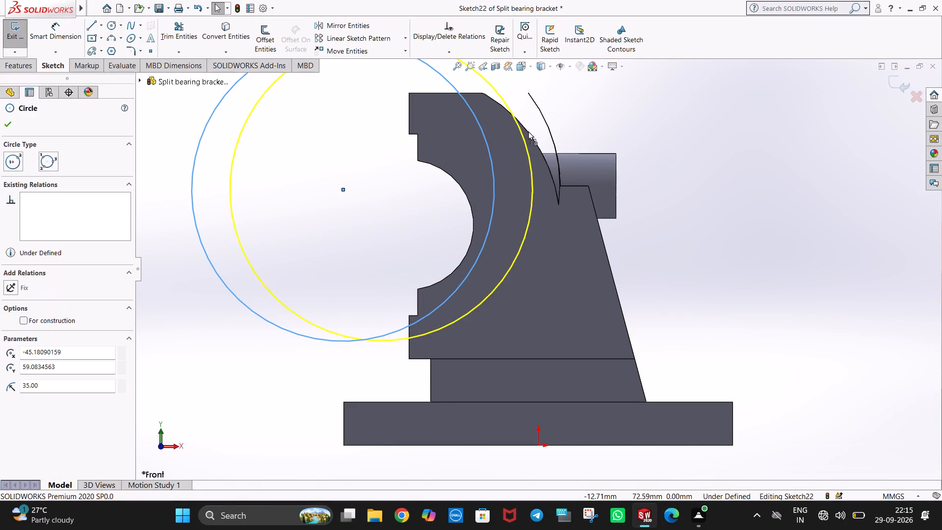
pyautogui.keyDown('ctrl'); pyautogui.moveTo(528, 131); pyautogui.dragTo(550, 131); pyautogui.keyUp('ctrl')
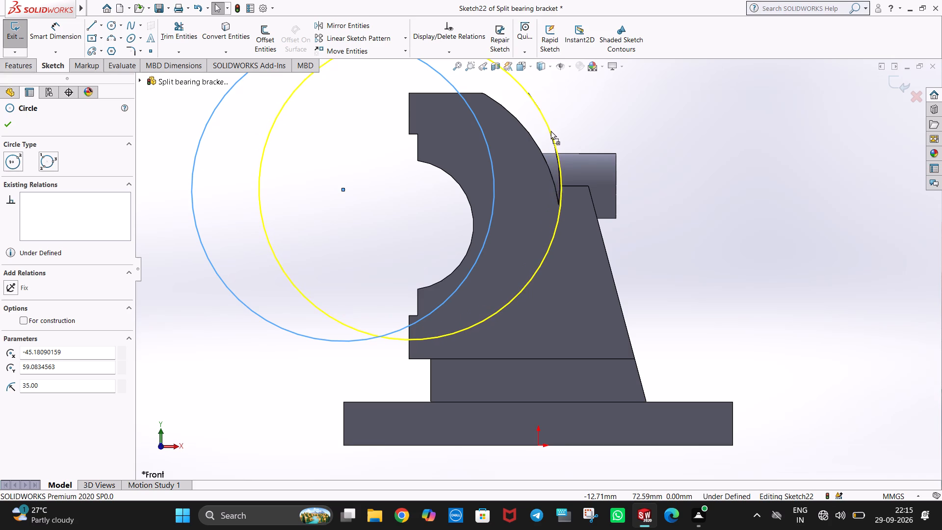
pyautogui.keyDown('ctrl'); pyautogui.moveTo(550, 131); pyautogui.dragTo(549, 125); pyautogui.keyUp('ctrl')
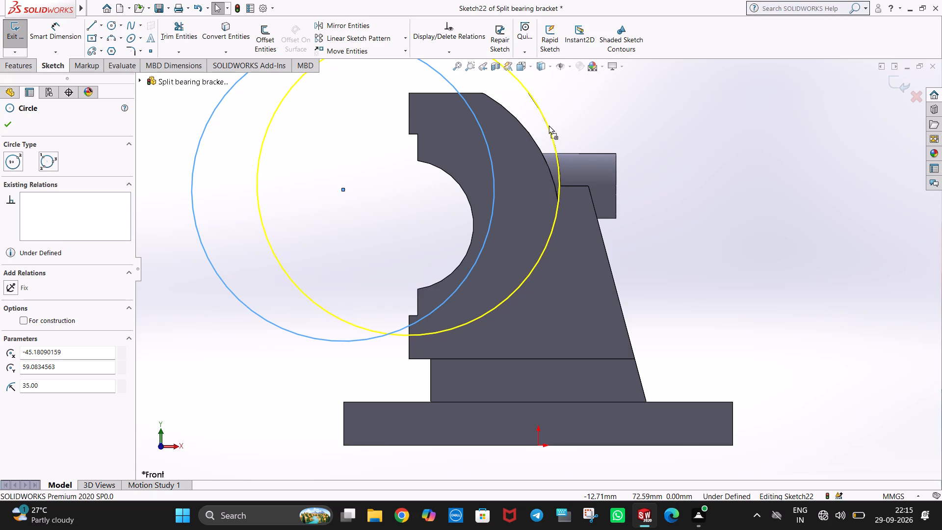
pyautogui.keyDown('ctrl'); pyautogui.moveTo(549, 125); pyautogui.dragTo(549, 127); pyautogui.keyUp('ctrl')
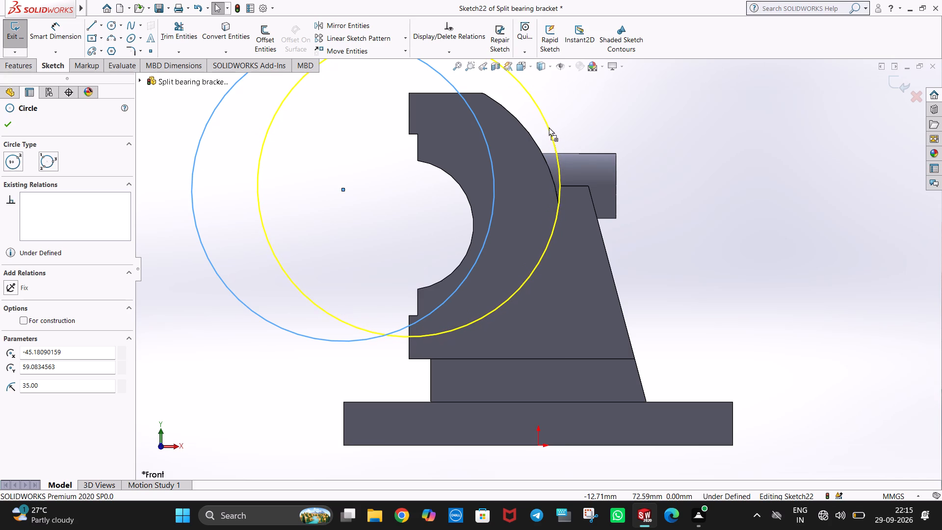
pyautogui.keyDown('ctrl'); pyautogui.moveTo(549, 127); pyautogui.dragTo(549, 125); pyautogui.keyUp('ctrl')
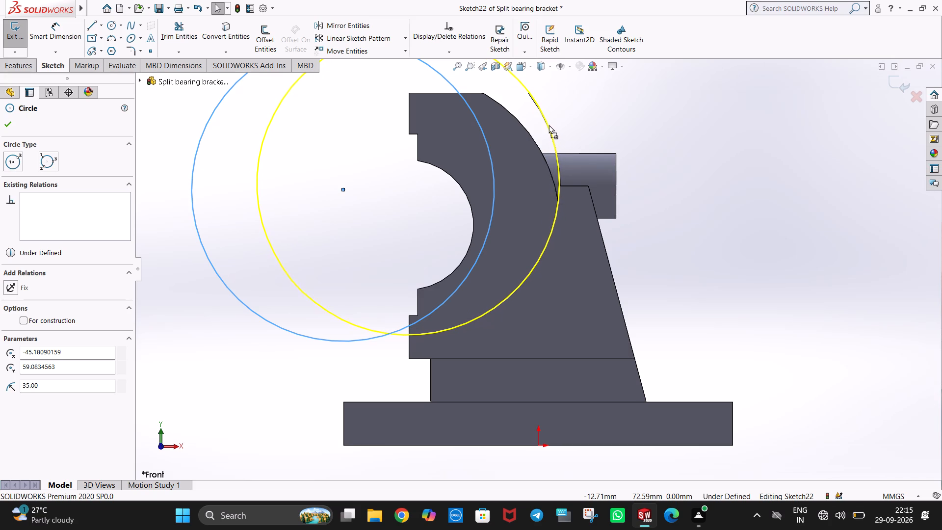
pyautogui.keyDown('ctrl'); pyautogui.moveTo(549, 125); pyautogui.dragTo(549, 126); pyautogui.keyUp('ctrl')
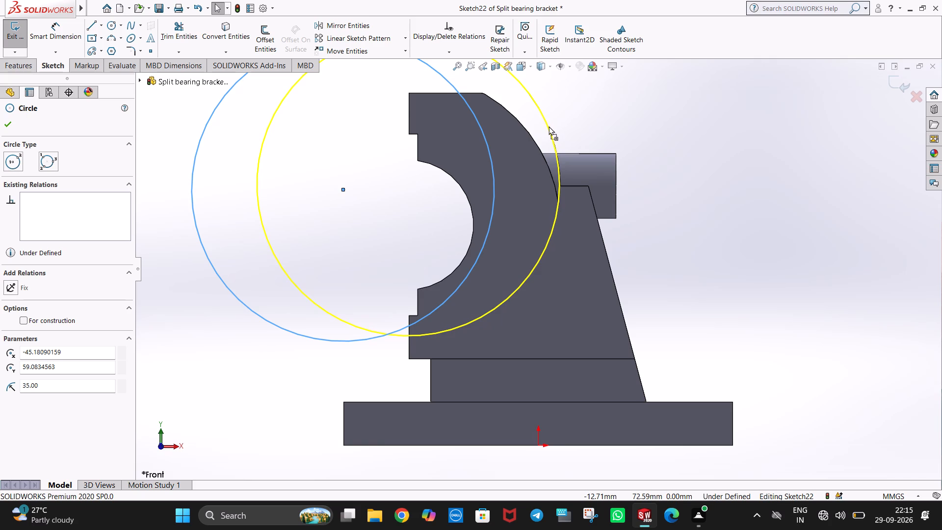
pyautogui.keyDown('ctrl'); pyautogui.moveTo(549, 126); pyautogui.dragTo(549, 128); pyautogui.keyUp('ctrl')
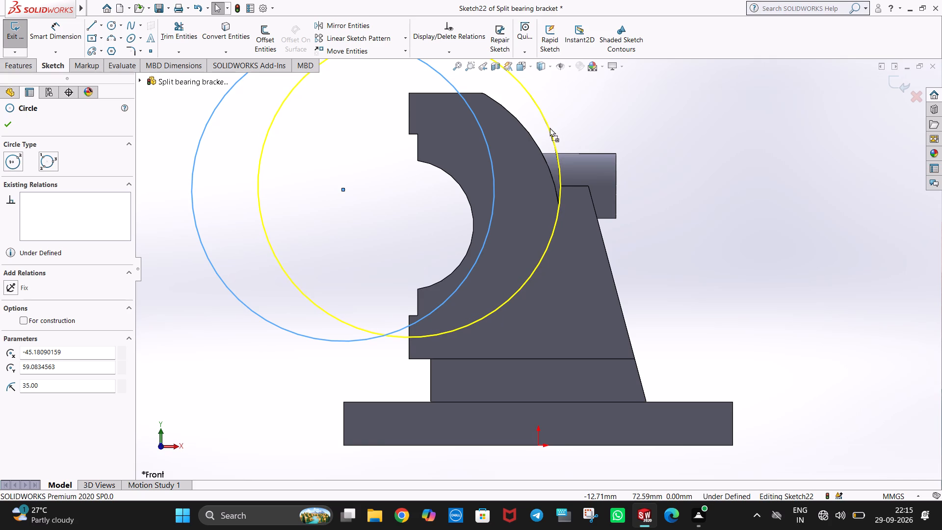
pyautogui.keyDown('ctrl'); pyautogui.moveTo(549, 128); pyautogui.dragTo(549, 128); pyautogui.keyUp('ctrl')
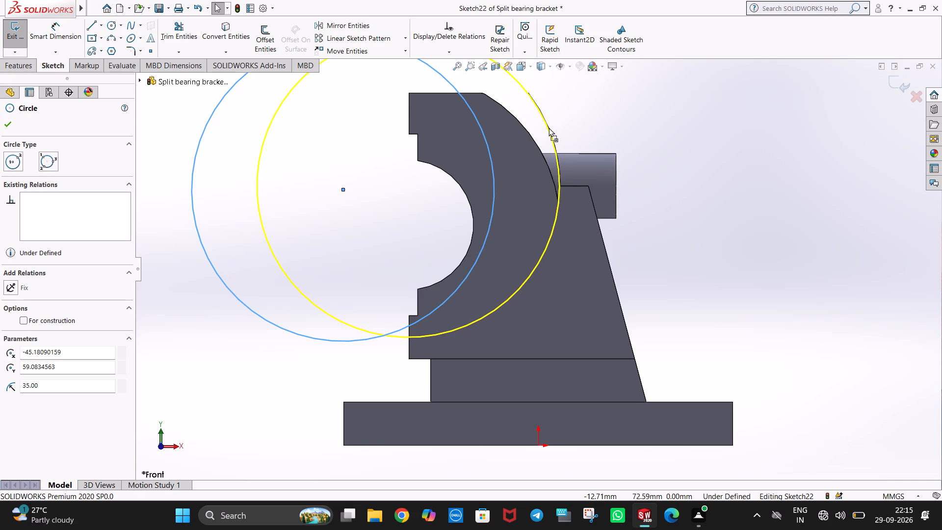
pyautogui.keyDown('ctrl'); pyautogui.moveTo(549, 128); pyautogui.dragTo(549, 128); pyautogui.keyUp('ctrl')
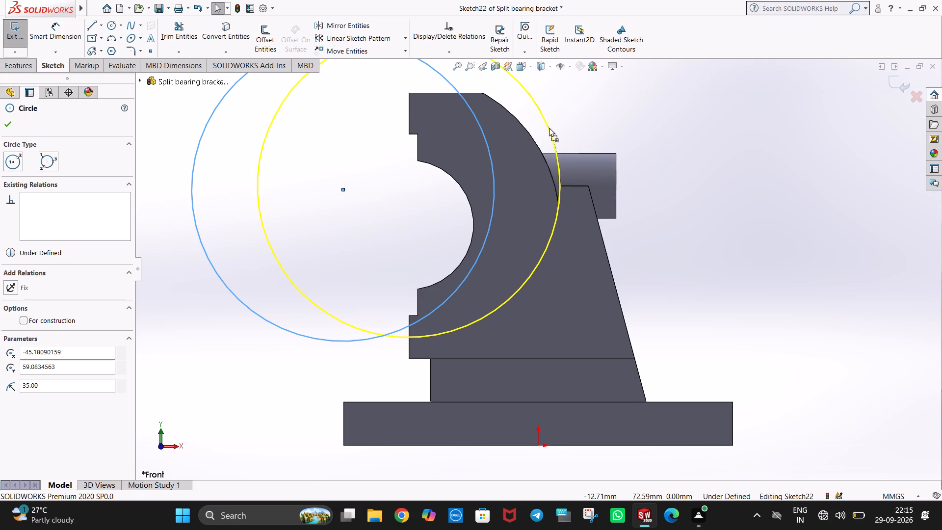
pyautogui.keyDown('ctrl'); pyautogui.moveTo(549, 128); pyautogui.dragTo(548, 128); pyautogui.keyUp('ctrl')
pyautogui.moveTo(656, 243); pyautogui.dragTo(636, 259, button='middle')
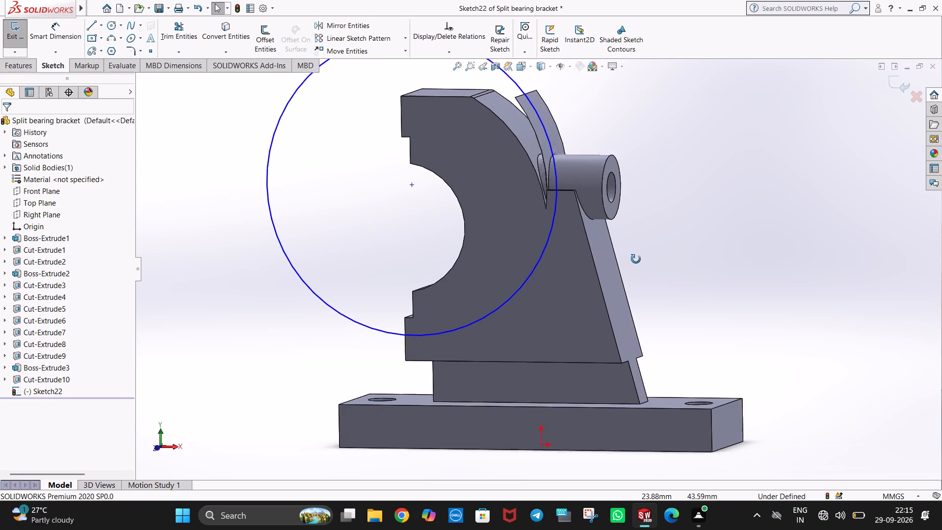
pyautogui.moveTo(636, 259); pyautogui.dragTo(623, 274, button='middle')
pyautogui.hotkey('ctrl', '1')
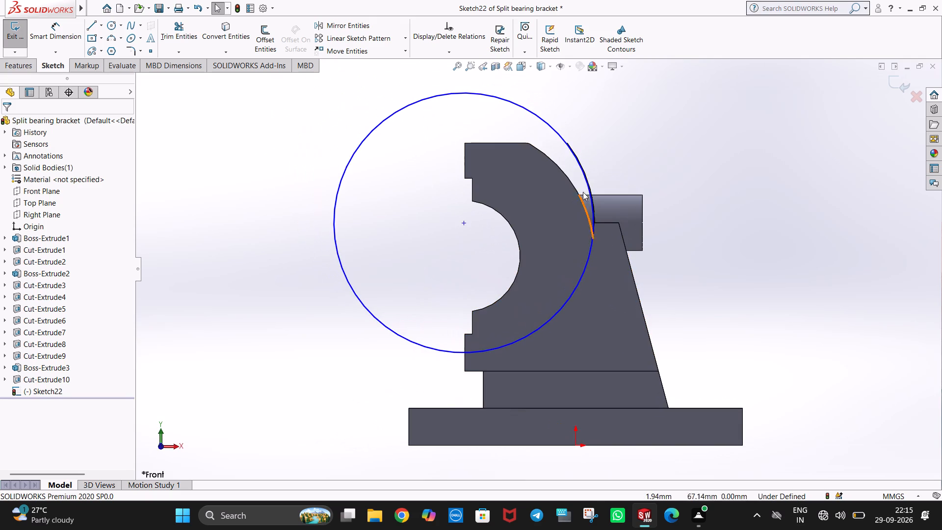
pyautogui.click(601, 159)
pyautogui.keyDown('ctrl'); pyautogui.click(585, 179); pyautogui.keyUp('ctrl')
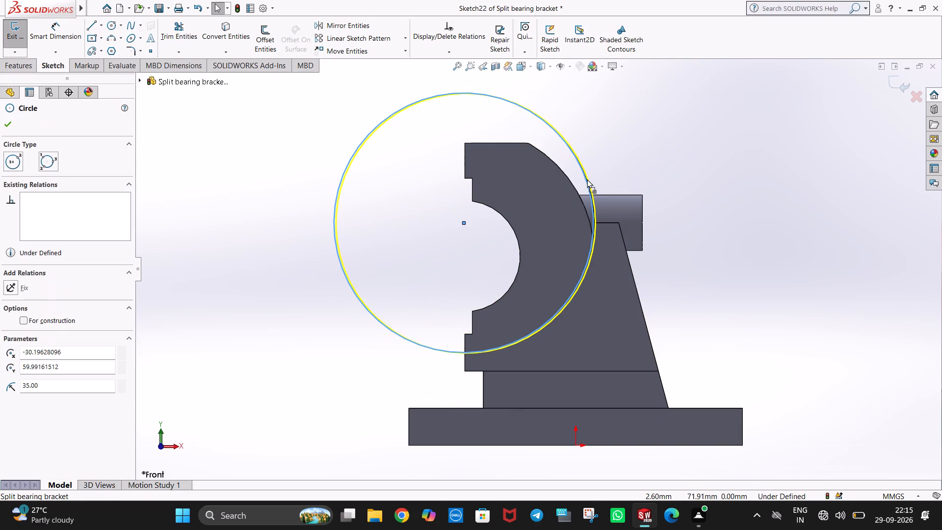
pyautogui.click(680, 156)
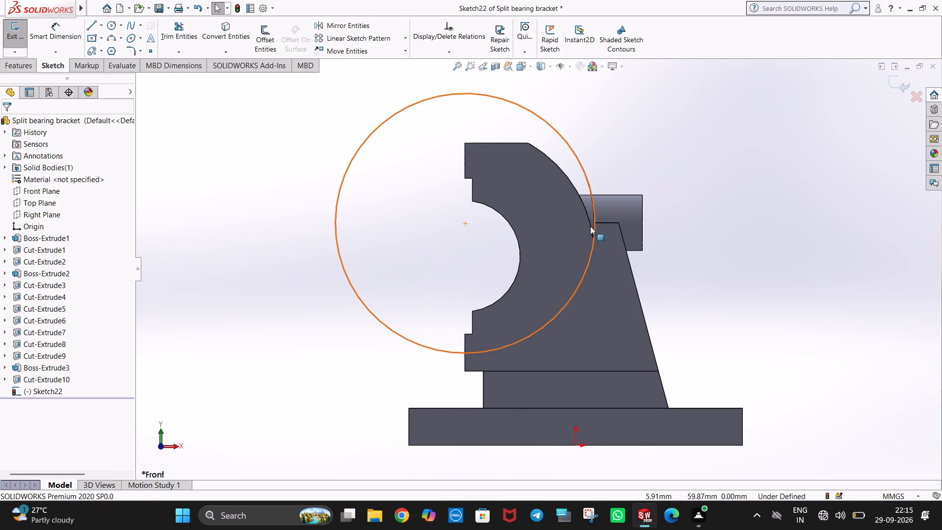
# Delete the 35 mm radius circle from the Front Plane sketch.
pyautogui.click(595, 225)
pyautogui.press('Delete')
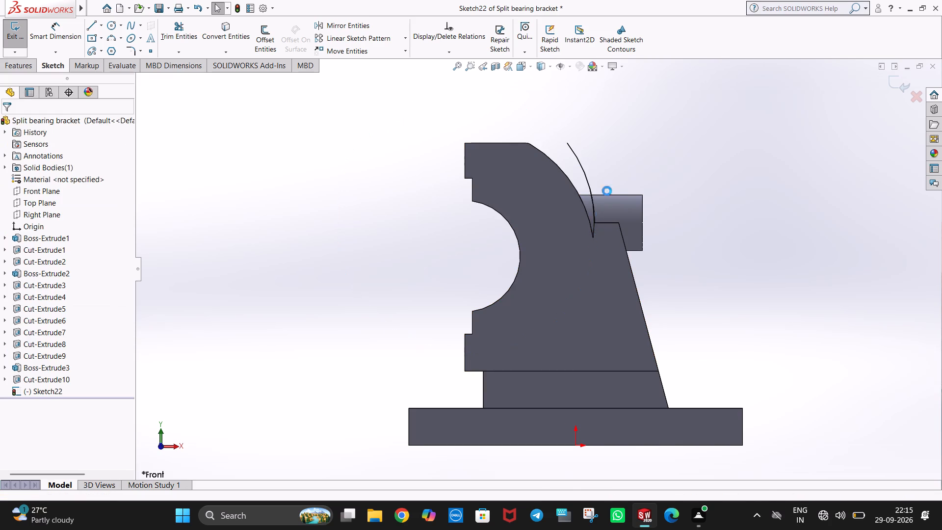
# Sketch a circle of 35 mm radius, centred about 44 mm left of and 51 mm above the origin.
pyautogui.click(111, 24)
pyautogui.click(413, 258)
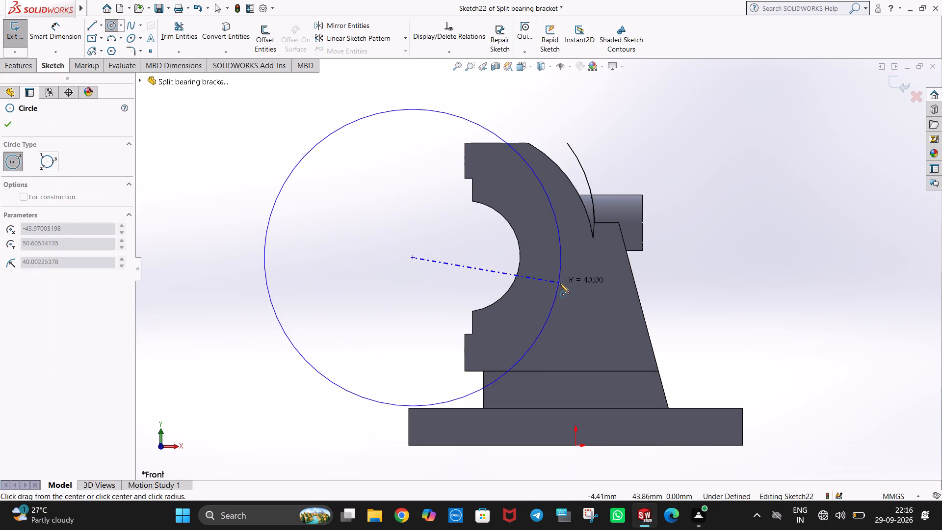
pyautogui.click(560, 283)
pyautogui.write('35')
pyautogui.press('Return')
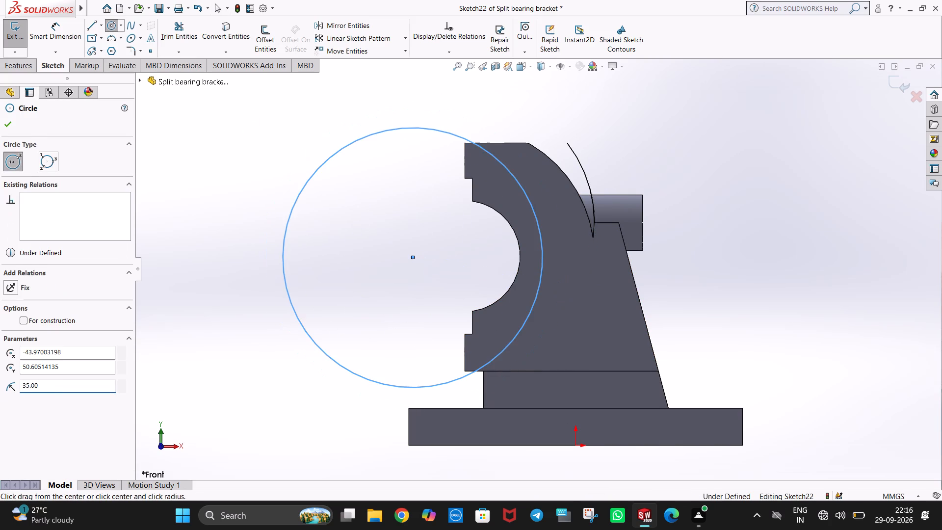
pyautogui.press('Escape')
pyautogui.press('Escape')
pyautogui.click(709, 149)
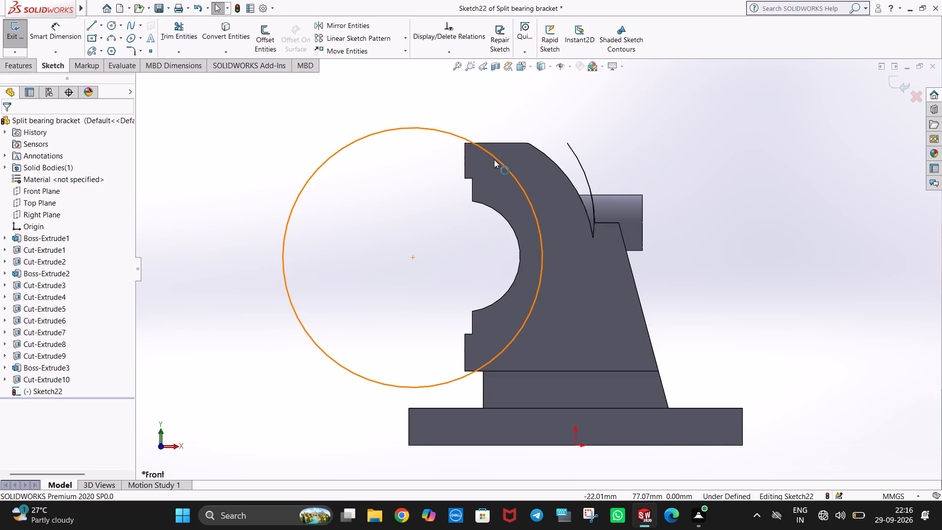
# Move the 35 mm radius circle so its edge follows the thin curved arc next to the cylindrical boss.
pyautogui.keyDown('ctrl'); pyautogui.moveTo(494, 159); pyautogui.dragTo(546, 128); pyautogui.keyUp('ctrl')
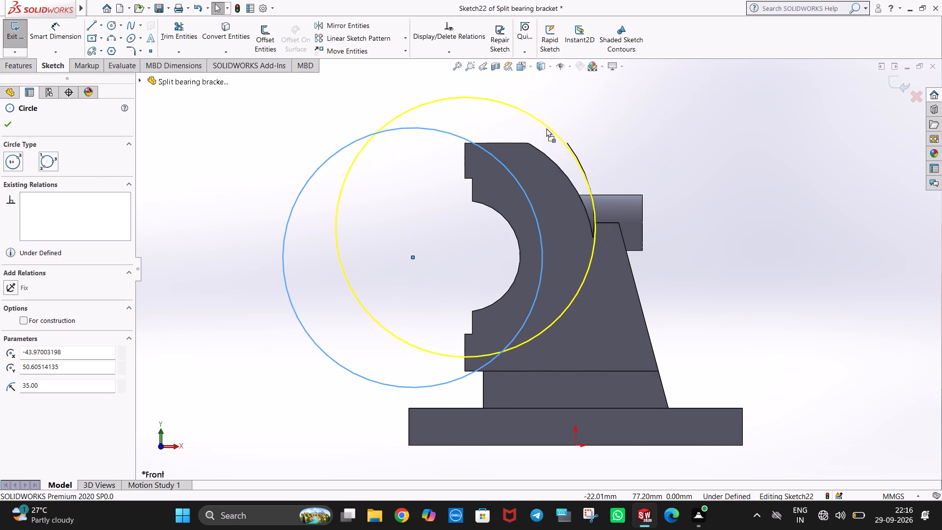
pyautogui.keyDown('ctrl'); pyautogui.moveTo(546, 128); pyautogui.dragTo(547, 122); pyautogui.keyUp('ctrl')
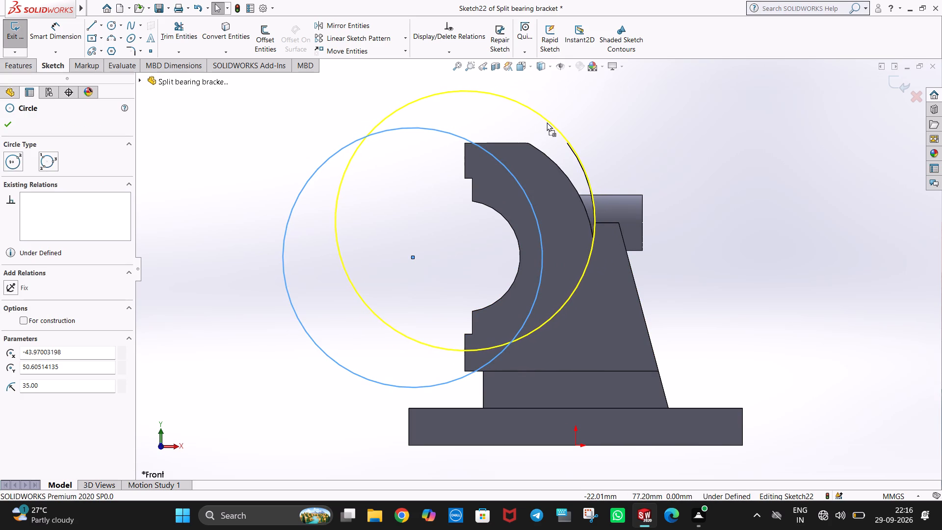
pyautogui.keyDown('ctrl'); pyautogui.moveTo(547, 122); pyautogui.dragTo(547, 123); pyautogui.keyUp('ctrl')
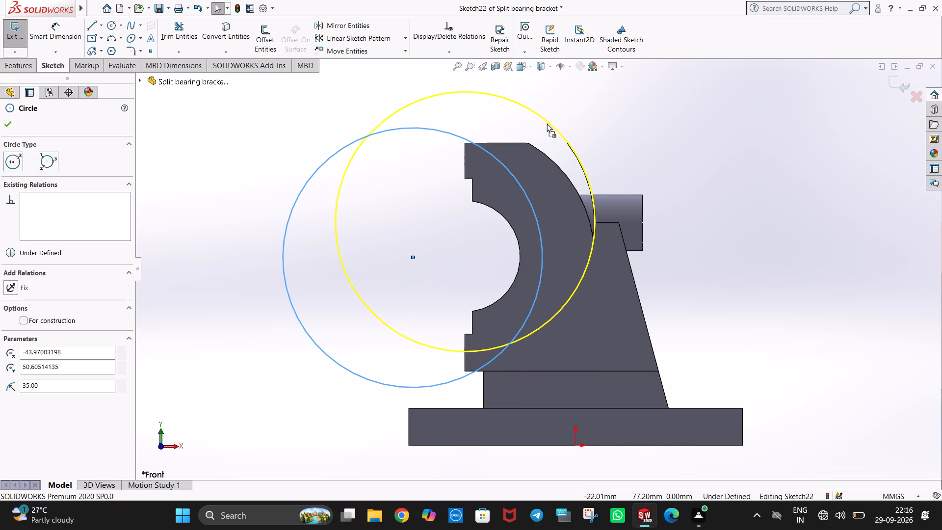
pyautogui.keyDown('ctrl'); pyautogui.moveTo(547, 123); pyautogui.dragTo(546, 124); pyautogui.keyUp('ctrl')
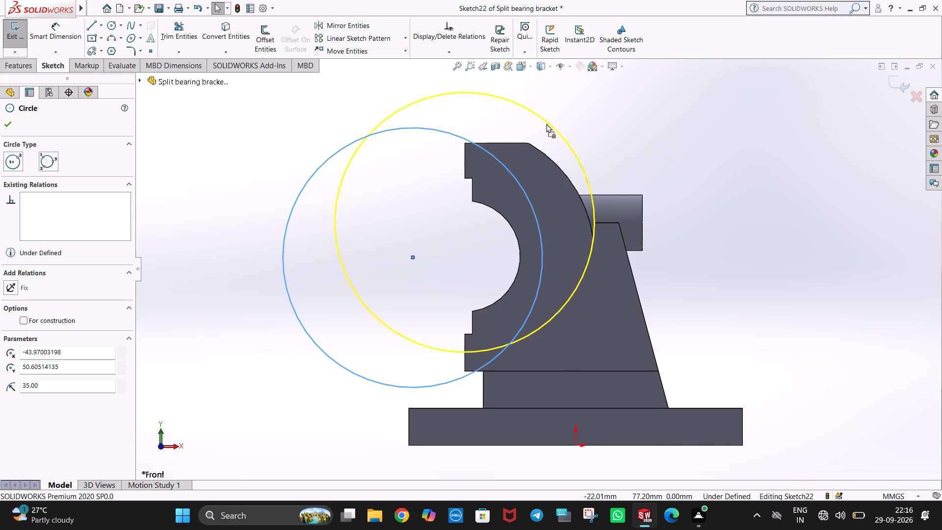
pyautogui.keyDown('ctrl'); pyautogui.moveTo(546, 124); pyautogui.dragTo(546, 123); pyautogui.keyUp('ctrl')
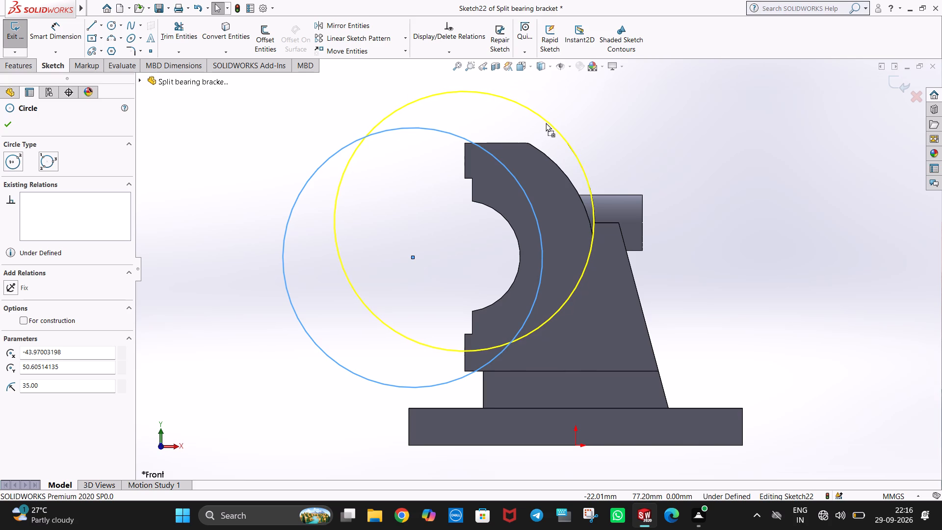
pyautogui.keyDown('ctrl'); pyautogui.moveTo(546, 123); pyautogui.dragTo(545, 123); pyautogui.keyUp('ctrl')
pyautogui.moveTo(750, 258); pyautogui.dragTo(717, 268, button='middle')
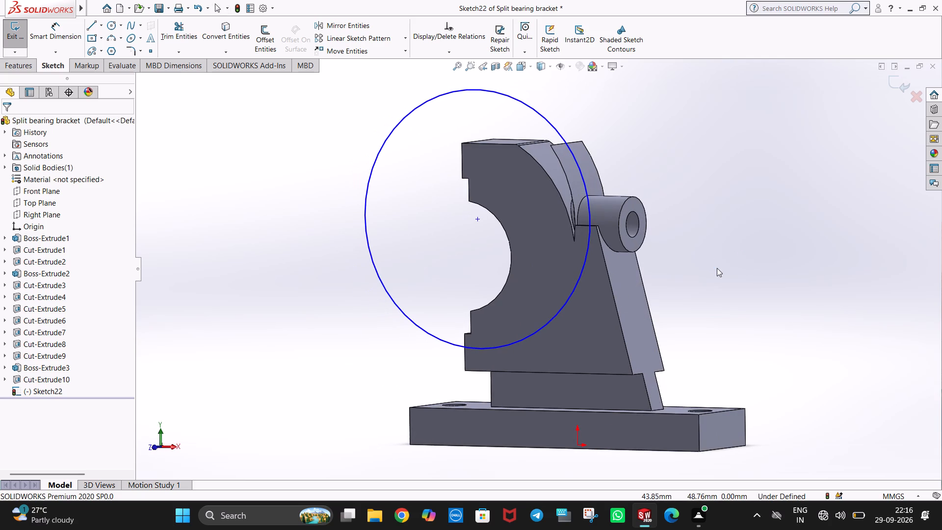
pyautogui.hotkey('ctrl', '1')
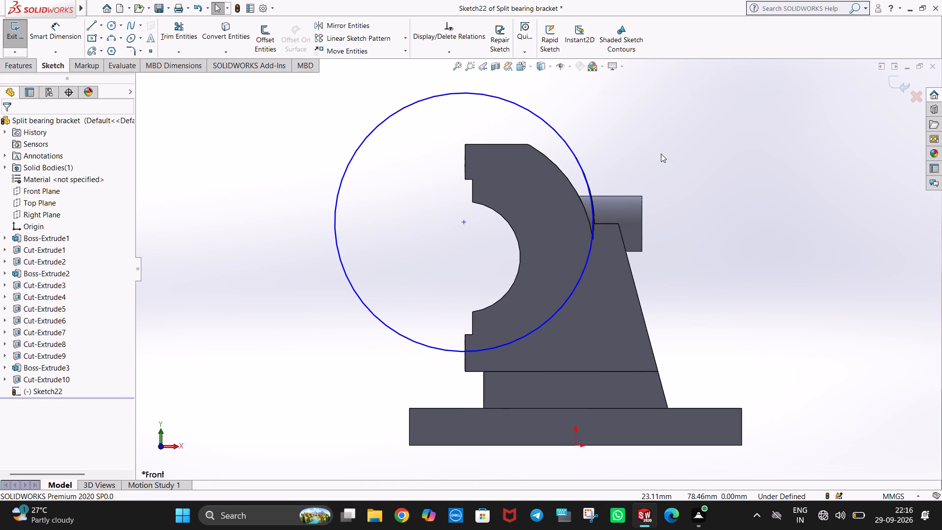
pyautogui.moveTo(702, 218); pyautogui.dragTo(654, 243, button='middle')
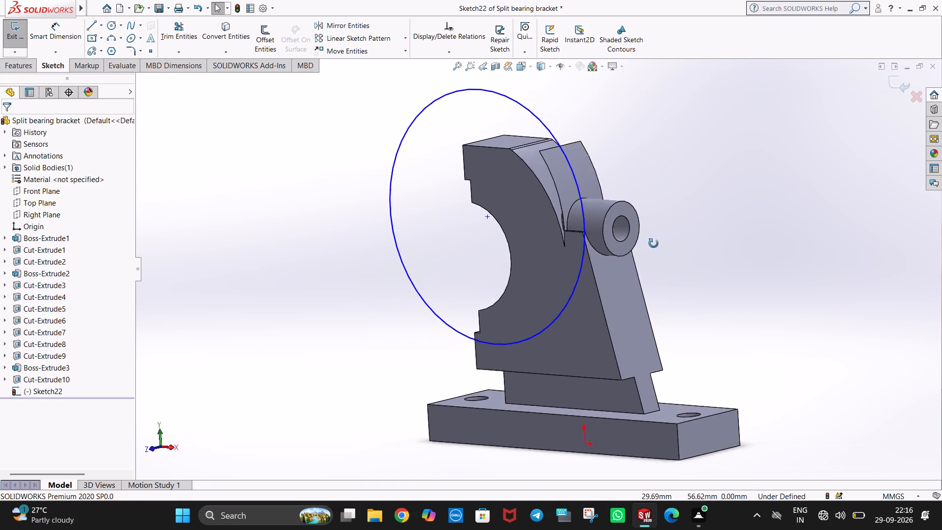
pyautogui.moveTo(654, 243); pyautogui.dragTo(703, 223, button='middle')
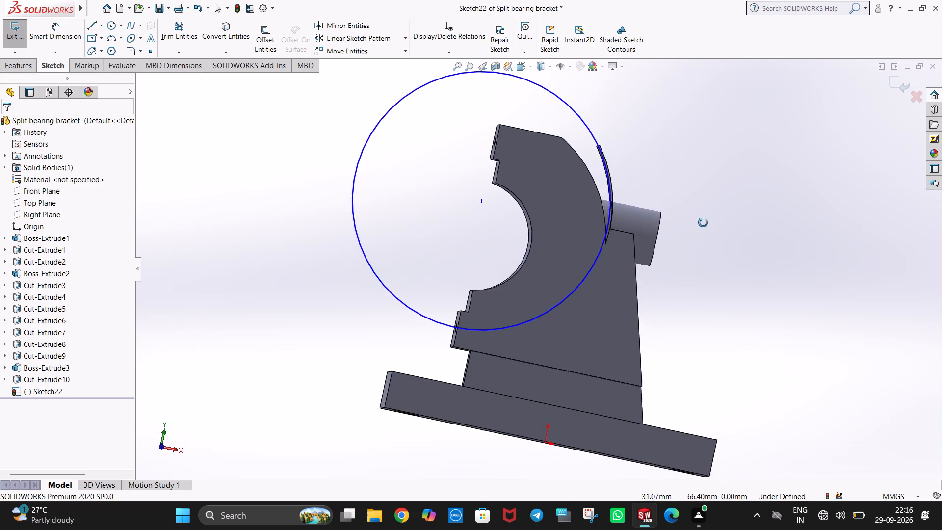
pyautogui.moveTo(703, 223); pyautogui.dragTo(689, 218, button='middle')
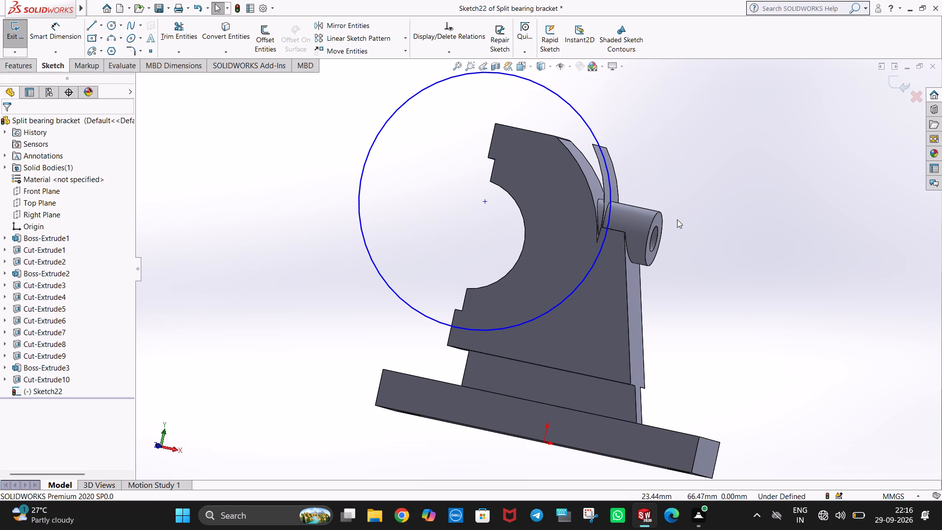
pyautogui.hotkey('ctrl', '1')
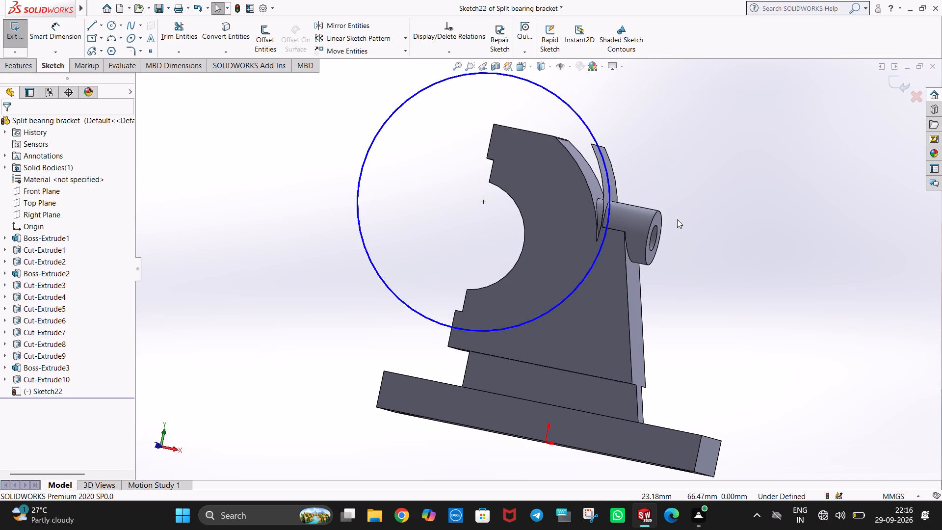
pyautogui.click(628, 152)
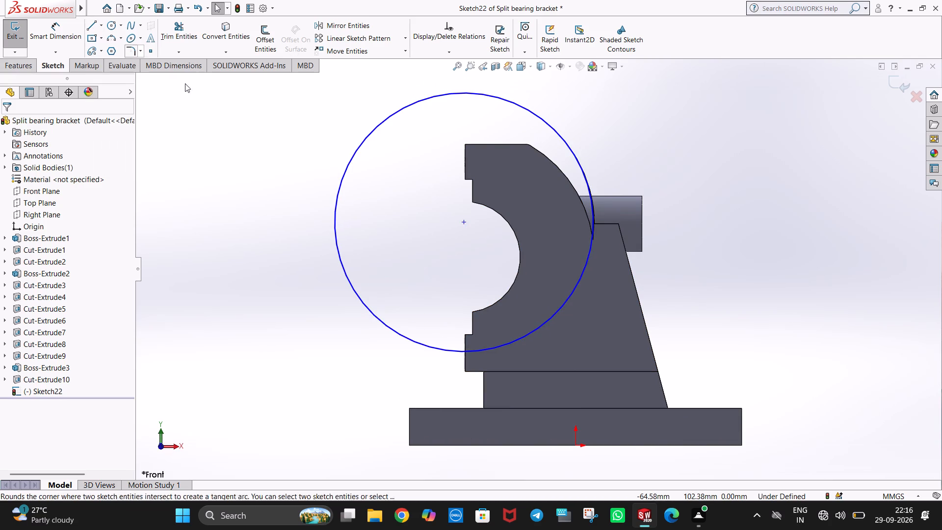
pyautogui.click(300, 165)
# Sketch a second circle of 35 mm radius, centred about 39 mm left of and 50 mm above the origin.
pyautogui.click(111, 26)
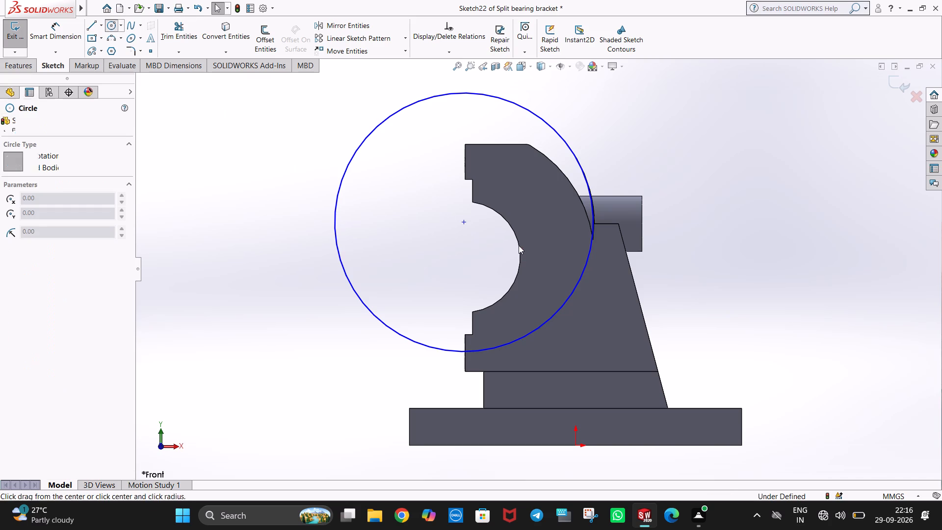
pyautogui.click(430, 262)
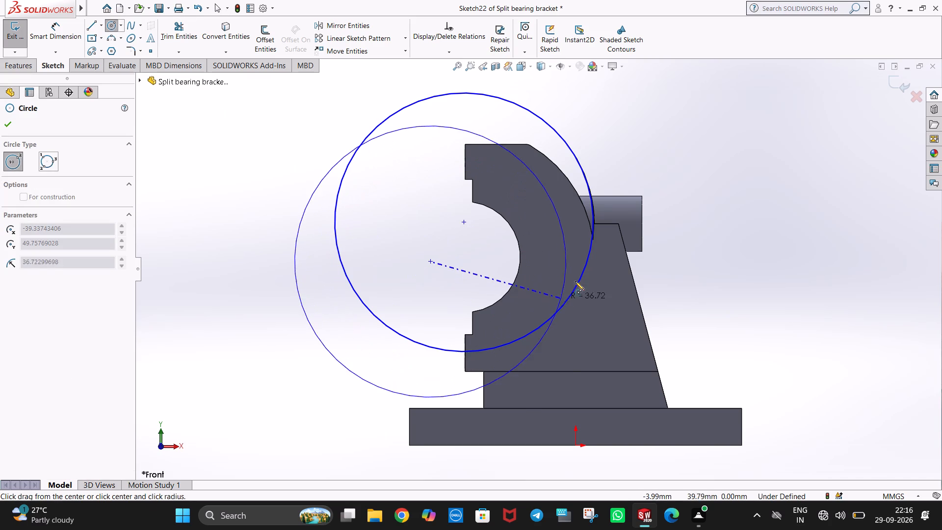
pyautogui.click(577, 275)
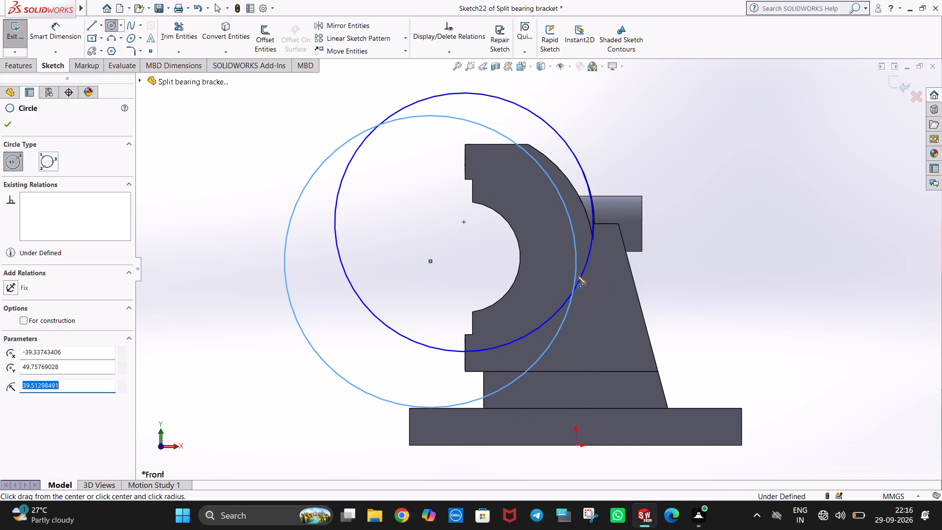
pyautogui.write('35')
pyautogui.press('Return')
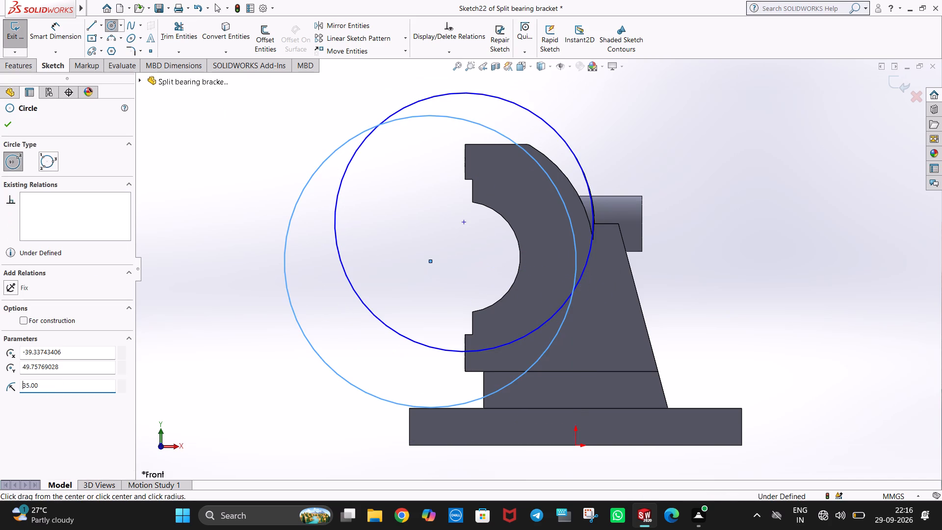
# Move a 35 mm radius circle onto the bracket's outer curved edge, centred about 30 mm left of and 51 mm above the origin.
pyautogui.press('Escape')
pyautogui.click(665, 140)
pyautogui.keyDown('ctrl'); pyautogui.moveTo(533, 184); pyautogui.dragTo(570, 182); pyautogui.keyUp('ctrl')
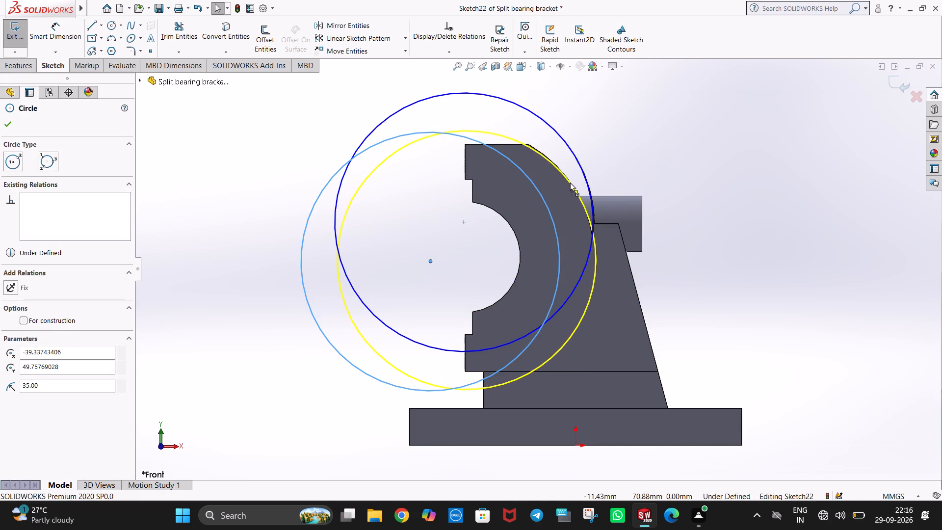
pyautogui.keyDown('ctrl'); pyautogui.moveTo(570, 182); pyautogui.dragTo(568, 178); pyautogui.keyUp('ctrl')
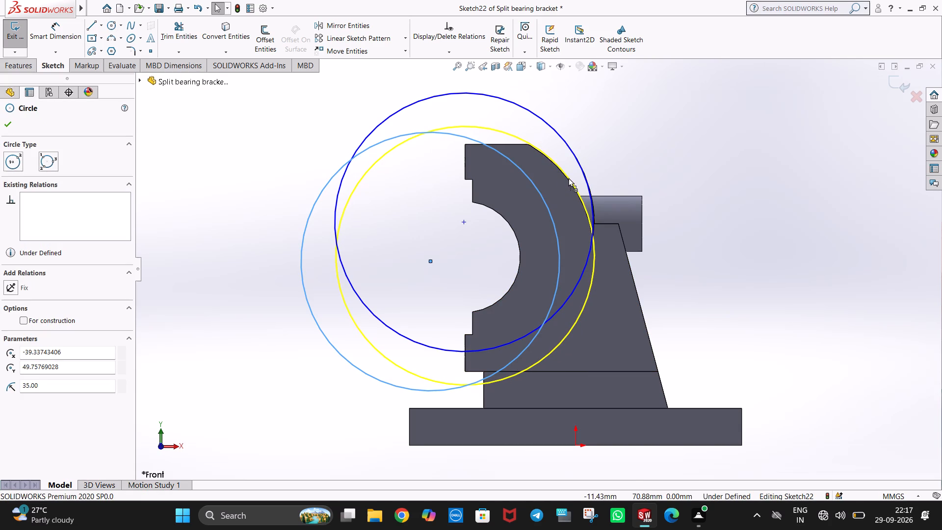
pyautogui.keyDown('ctrl'); pyautogui.moveTo(568, 178); pyautogui.dragTo(568, 178); pyautogui.keyUp('ctrl')
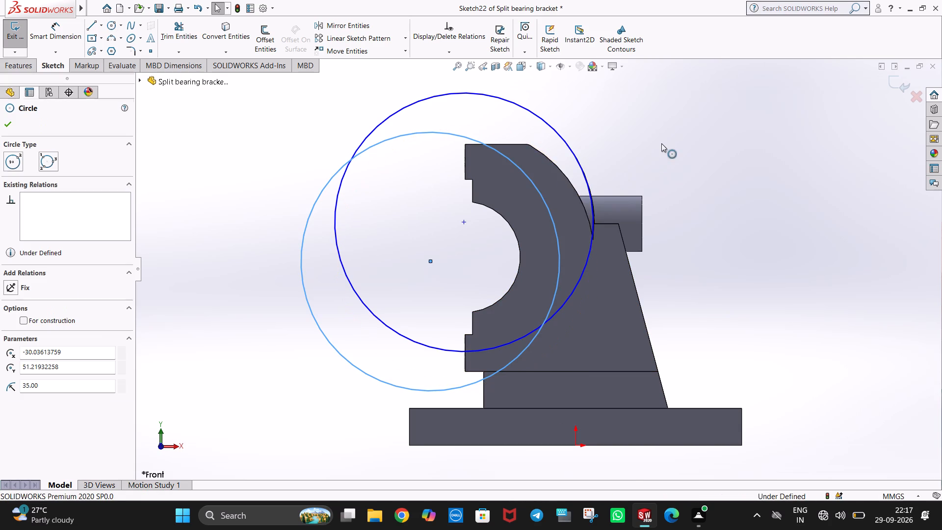
pyautogui.click(689, 222)
# Delete the leftover 35 mm radius circle centred about 39 mm left of and 50 mm above the origin.
pyautogui.click(558, 243)
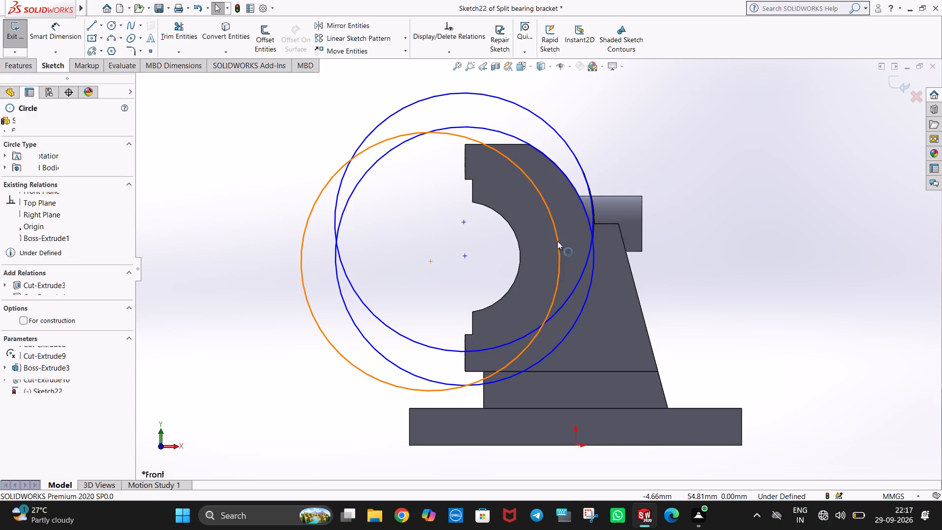
pyautogui.press('Delete')
# Delete the upper 35 mm radius circle centred about 30 mm left of and 60 mm above the origin, keeping its slightly shifted copy.
pyautogui.scroll(-2, 607, 184)
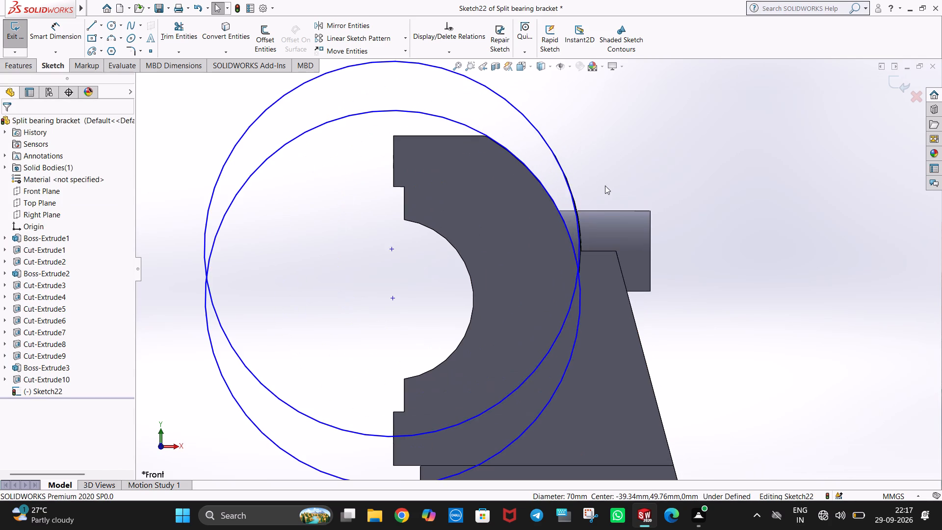
pyautogui.keyDown('ctrl'); pyautogui.click(578, 238); pyautogui.keyUp('ctrl')
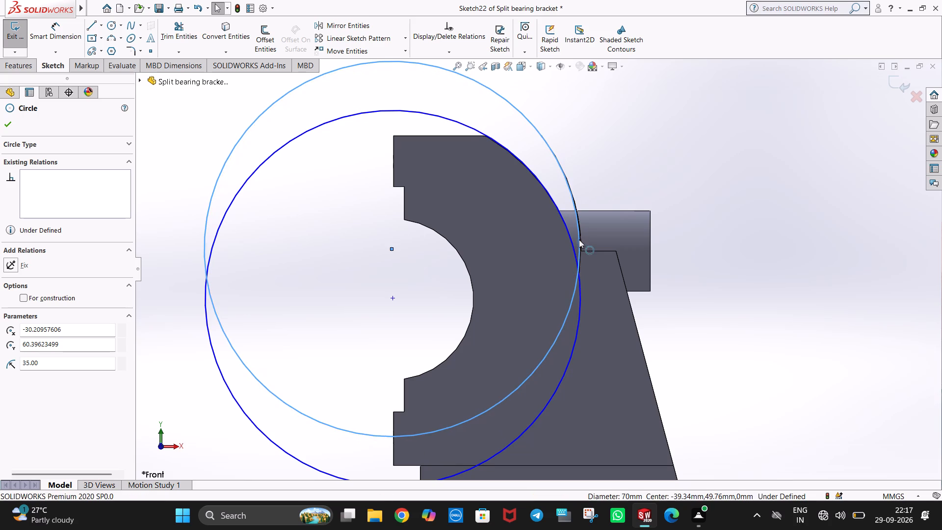
pyautogui.click(625, 156)
pyautogui.doubleClick(578, 238)
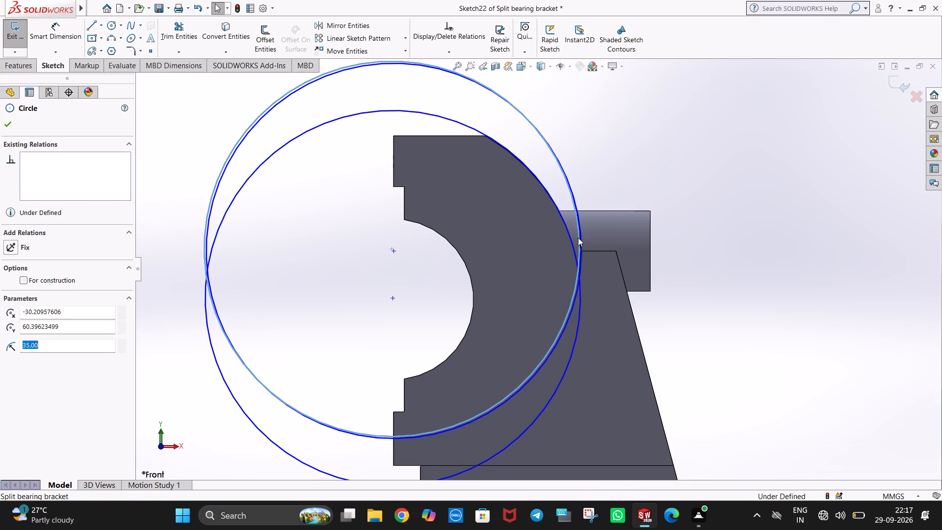
pyautogui.press('Delete')
pyautogui.click(605, 178)
# Draw a nearly vertical centerline about 47 mm long from the lower circle's centre up past the upper circle.
pyautogui.moveTo(590, 249); pyautogui.dragTo(584, 270, button='middle')
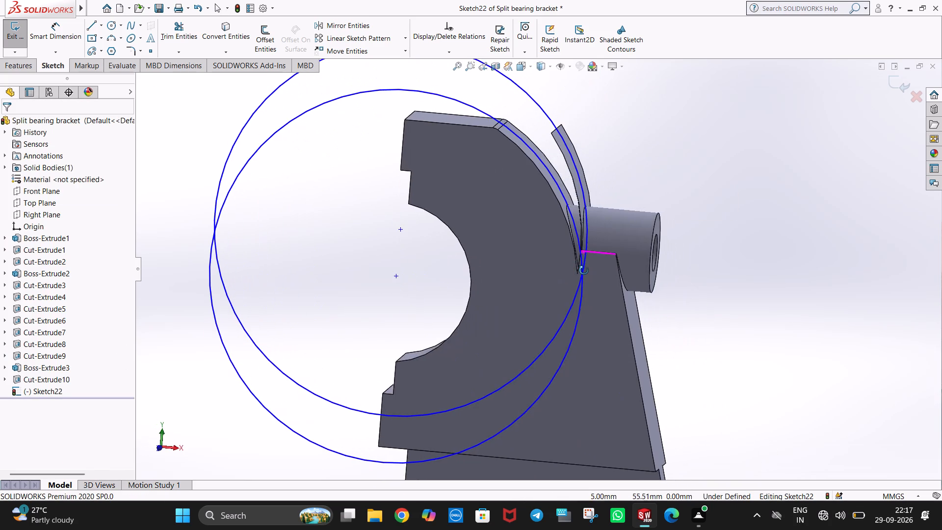
pyautogui.moveTo(584, 270); pyautogui.dragTo(600, 265, button='middle')
pyautogui.hotkey('ctrl', '1')
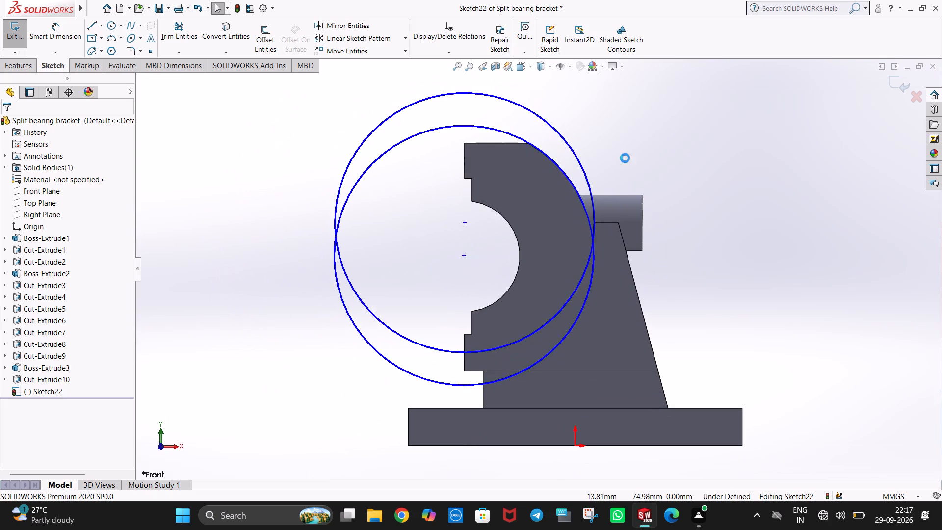
pyautogui.click(624, 155)
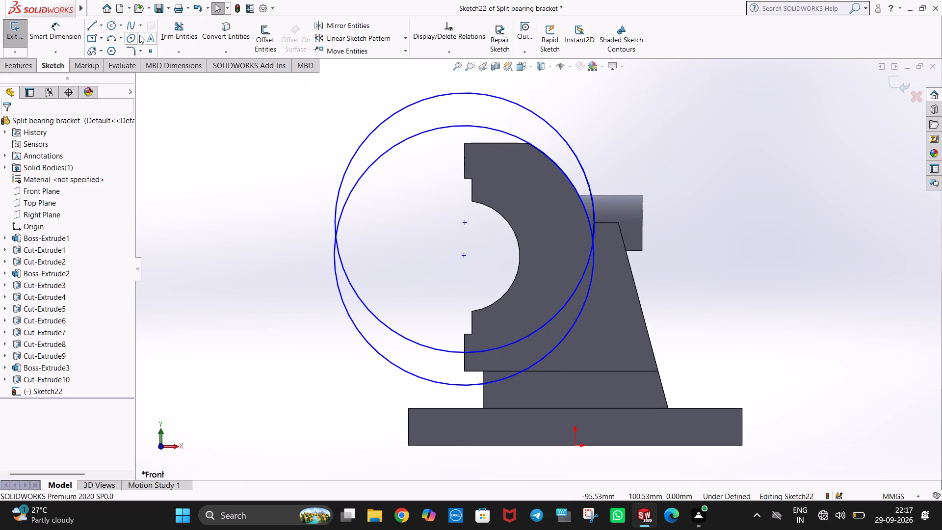
pyautogui.click(100, 27)
pyautogui.click(110, 48)
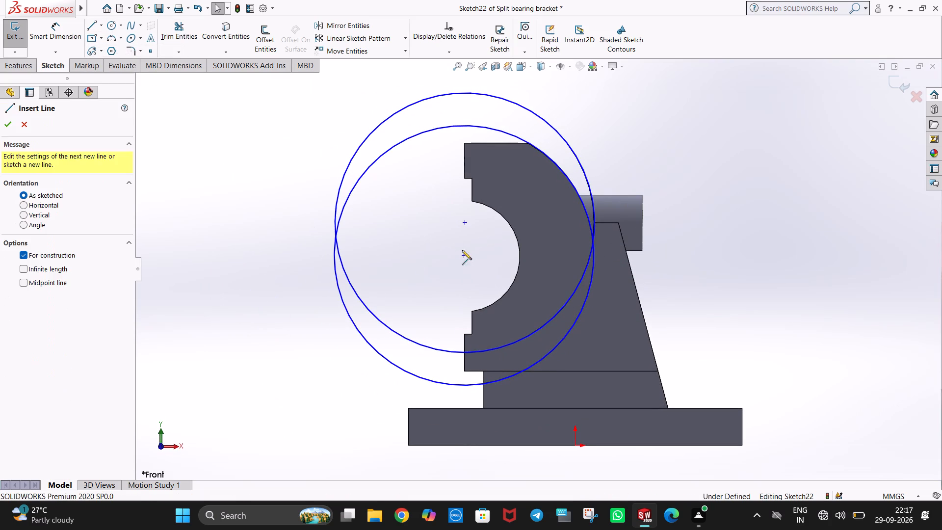
pyautogui.click(464, 257)
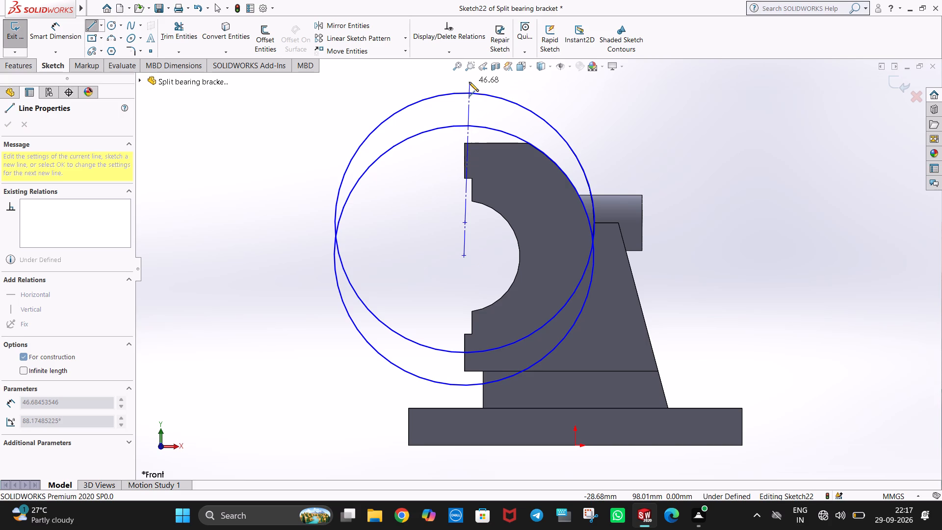
pyautogui.click(469, 81)
pyautogui.press('Escape')
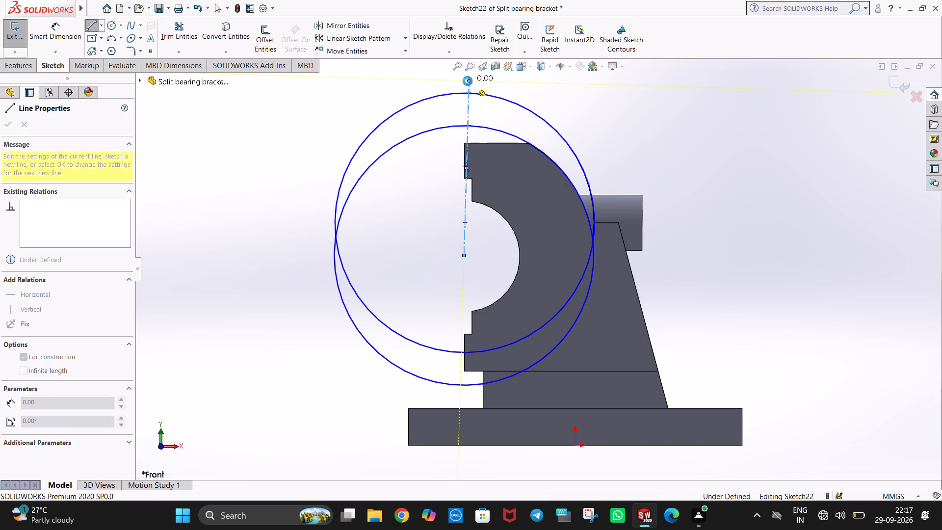
# Draw a horizontal centerline about 40 mm long from the lower circle's centre out past both circles on the boss side.
pyautogui.click(103, 24)
pyautogui.click(106, 51)
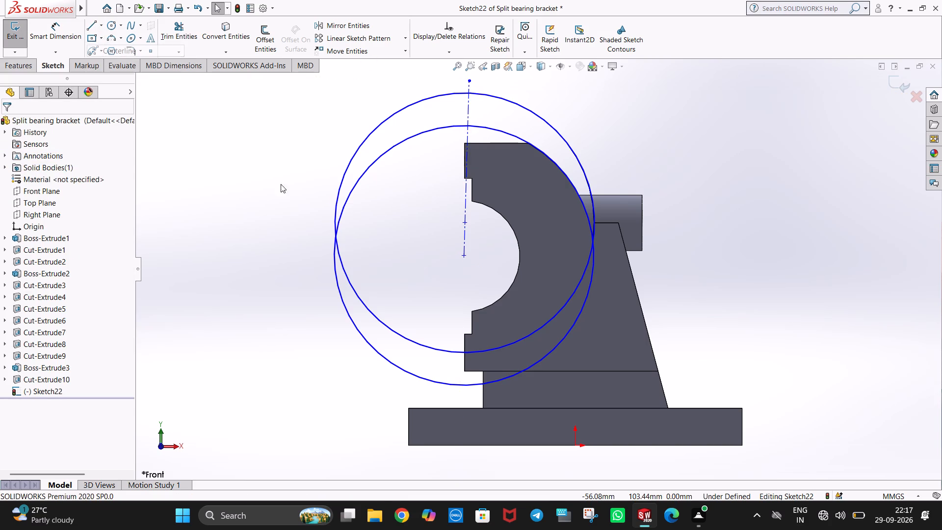
pyautogui.click(462, 256)
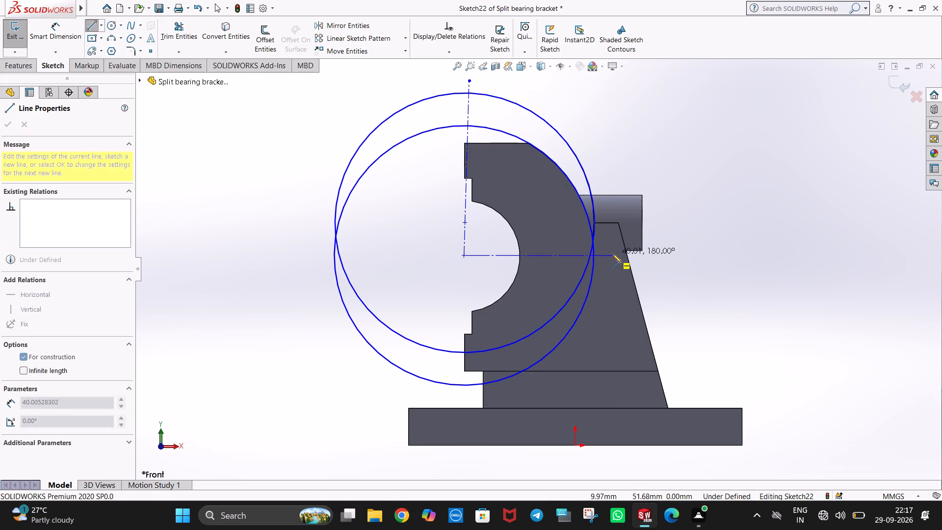
pyautogui.click(612, 254)
pyautogui.press('Escape')
pyautogui.press('Escape')
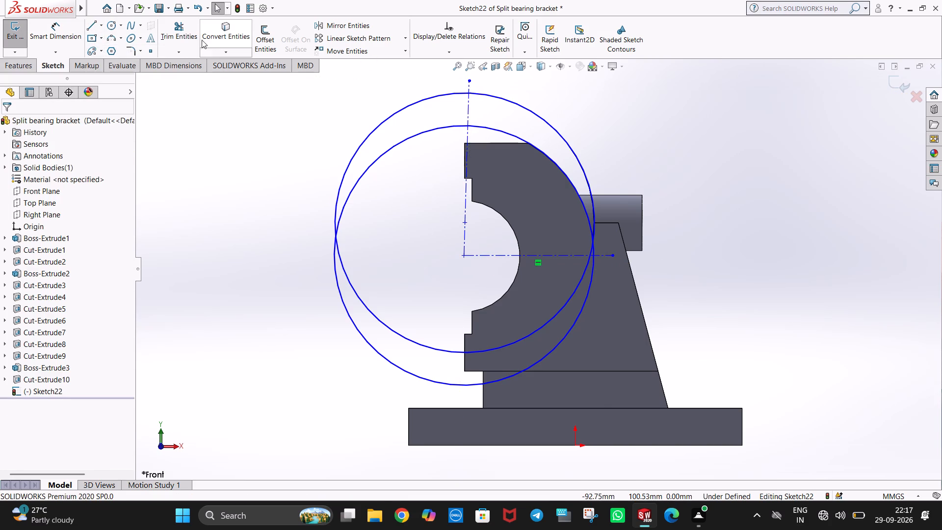
# Trim both circles to the quarter arcs between the two centerlines on the boss side.
pyautogui.click(192, 35)
pyautogui.moveTo(248, 107); pyautogui.dragTo(377, 382)
pyautogui.scroll(2, 552, 189)
pyautogui.moveTo(587, 209); pyautogui.dragTo(570, 238, button='middle')
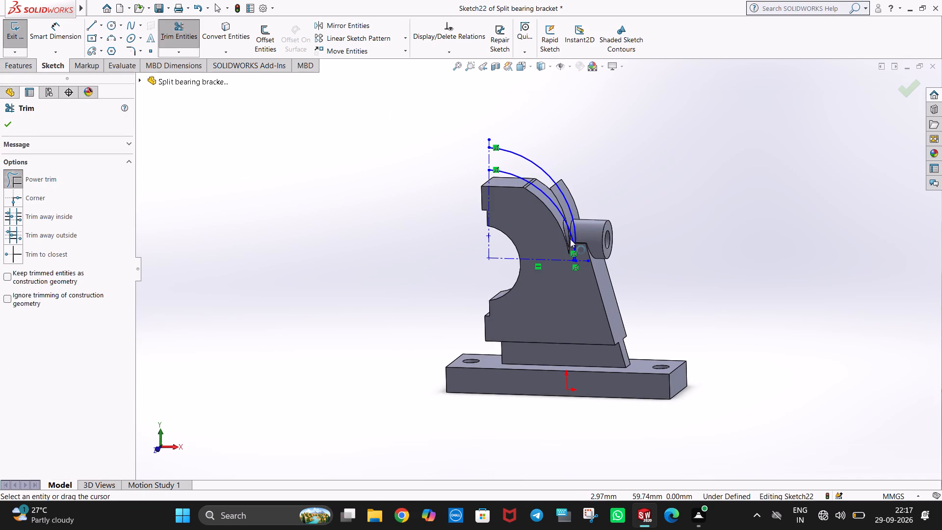
pyautogui.hotkey('ctrl', '1')
pyautogui.press('Escape')
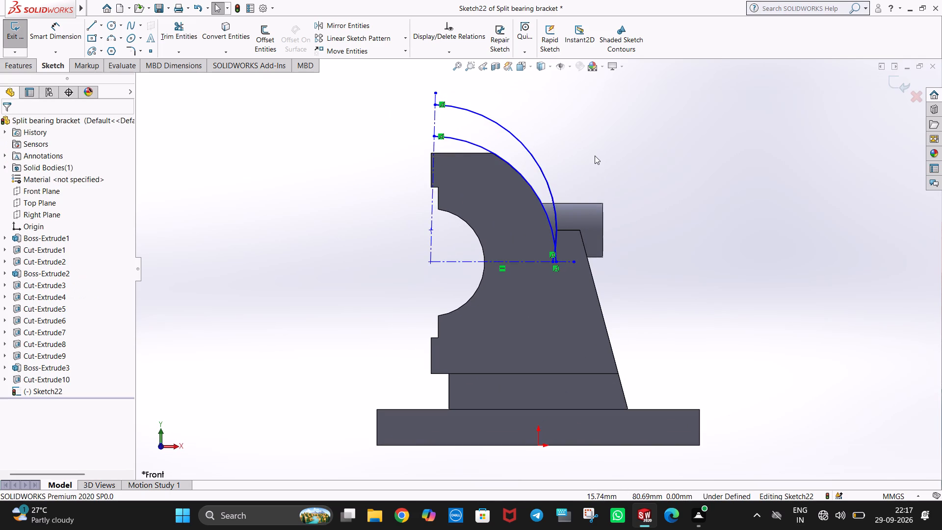
# Sketch a nearly horizontal line about 10.5 mm long from the bracket's top curved corner to the outer arc.
pyautogui.click(595, 156)
pyautogui.click(84, 26)
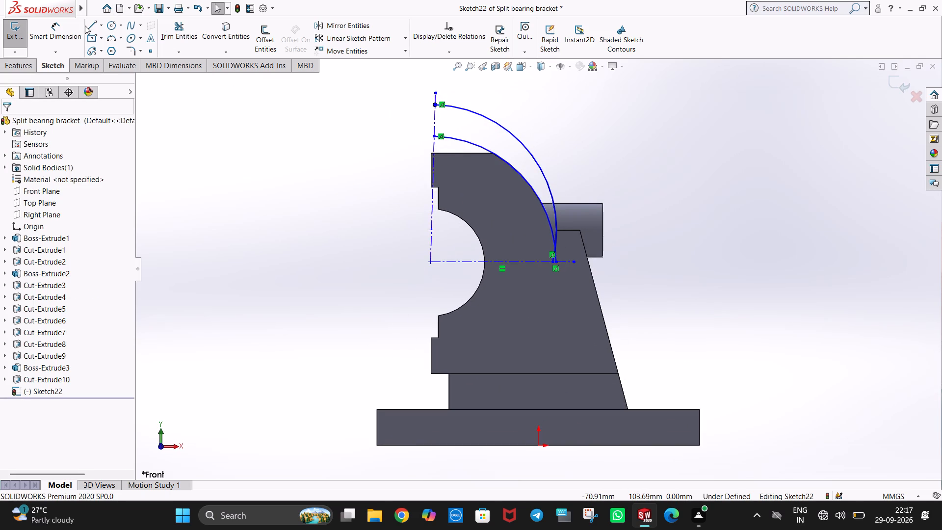
pyautogui.doubleClick(85, 26)
pyautogui.click(493, 153)
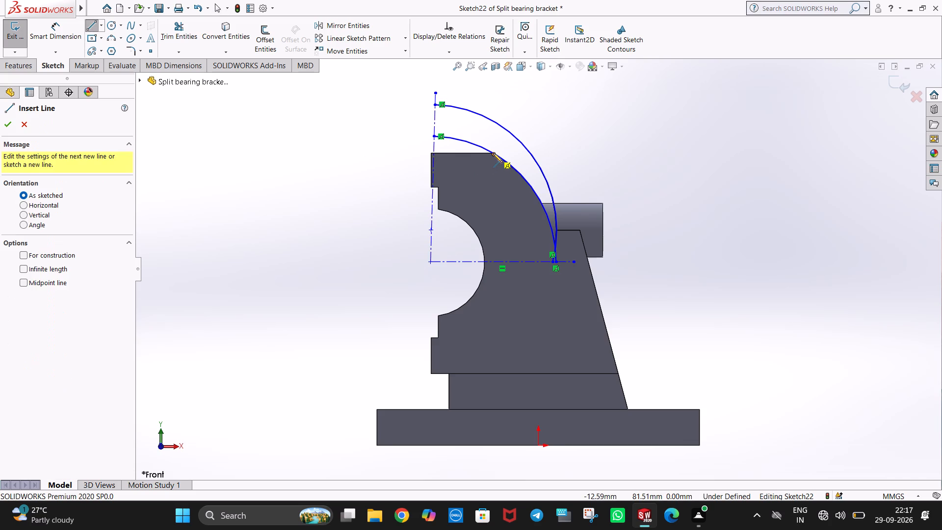
pyautogui.click(529, 155)
pyautogui.press('Escape')
pyautogui.press('Escape')
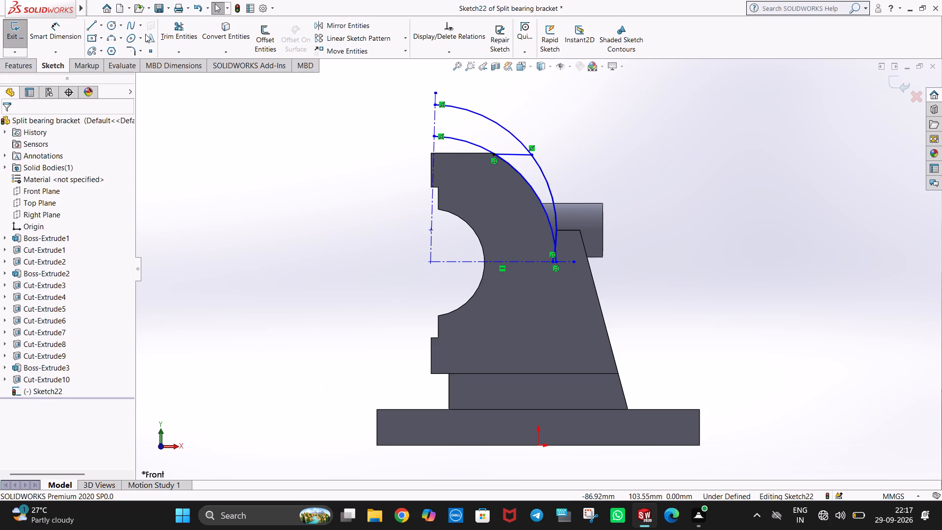
# Trim away the portions of both arcs that extend above the short connecting line.
pyautogui.click(172, 35)
pyautogui.moveTo(509, 118); pyautogui.dragTo(466, 151)
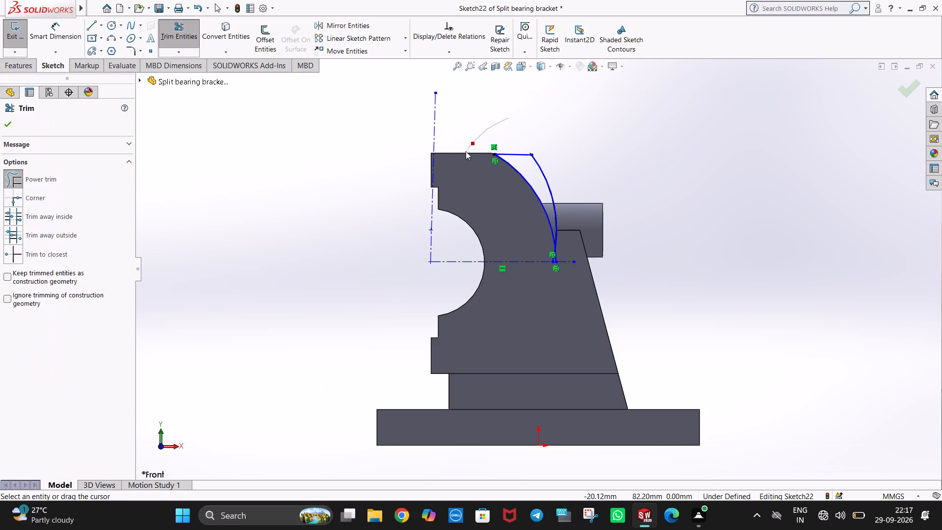
pyautogui.moveTo(466, 151); pyautogui.dragTo(465, 151)
pyautogui.press('Escape')
pyautogui.press('Escape')
pyautogui.click(618, 166)
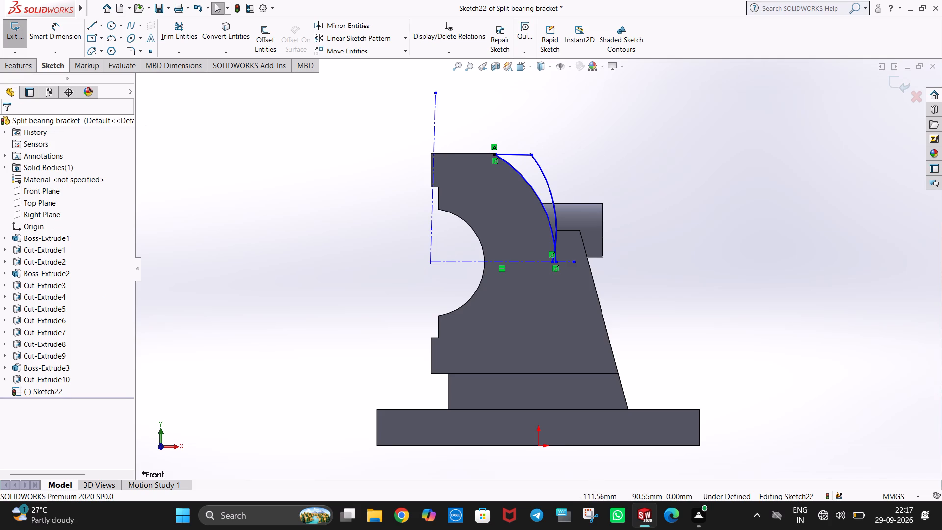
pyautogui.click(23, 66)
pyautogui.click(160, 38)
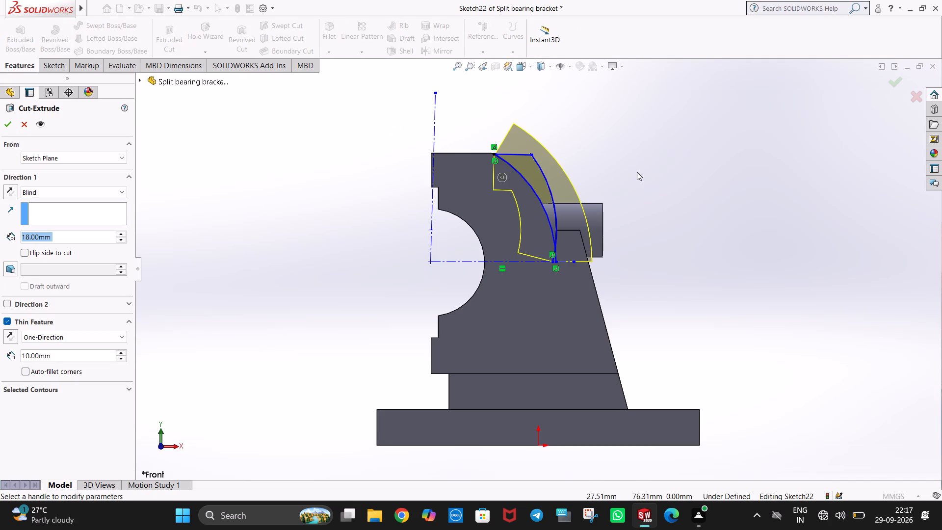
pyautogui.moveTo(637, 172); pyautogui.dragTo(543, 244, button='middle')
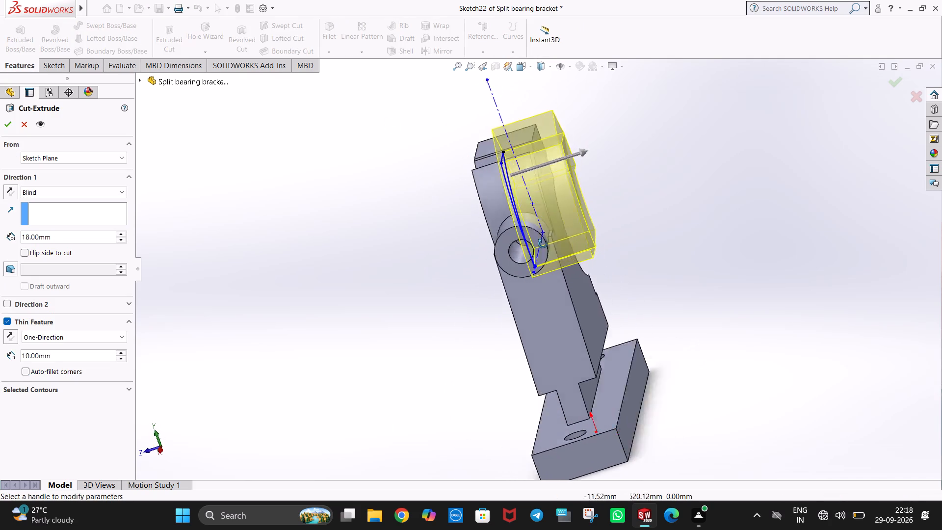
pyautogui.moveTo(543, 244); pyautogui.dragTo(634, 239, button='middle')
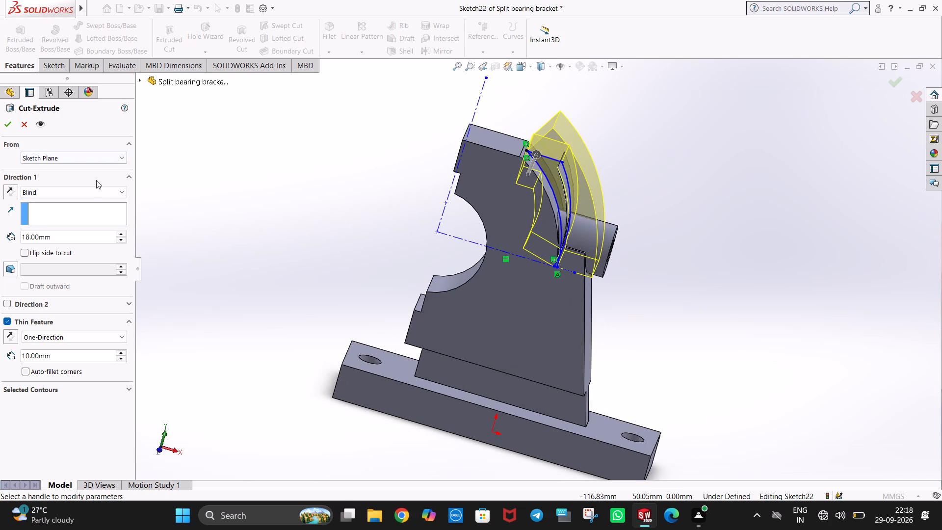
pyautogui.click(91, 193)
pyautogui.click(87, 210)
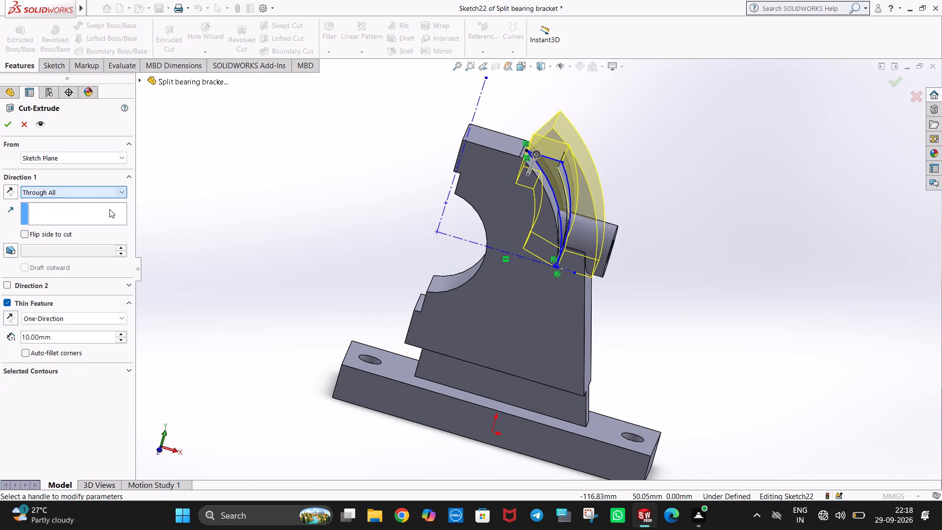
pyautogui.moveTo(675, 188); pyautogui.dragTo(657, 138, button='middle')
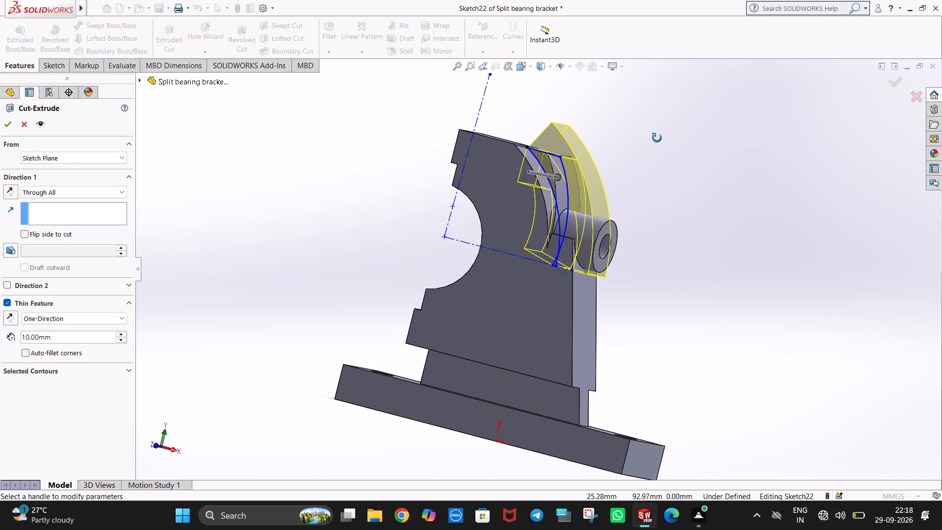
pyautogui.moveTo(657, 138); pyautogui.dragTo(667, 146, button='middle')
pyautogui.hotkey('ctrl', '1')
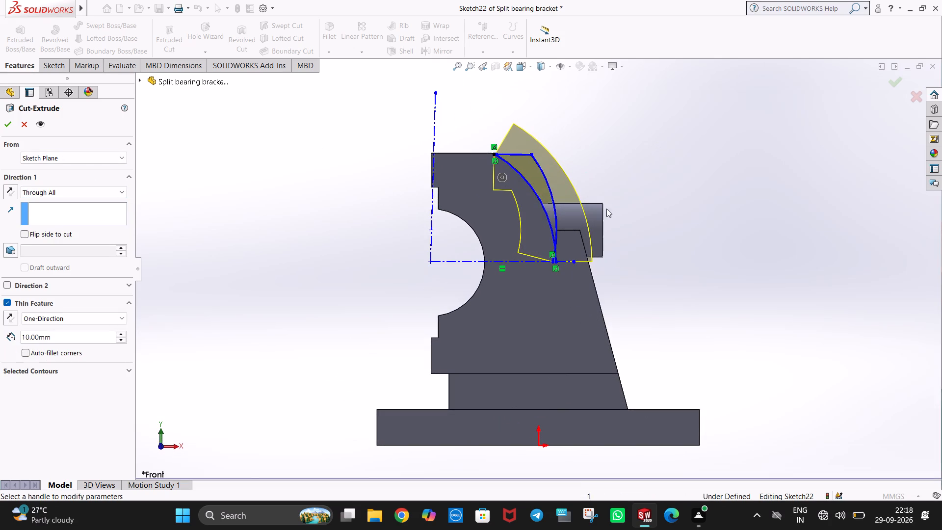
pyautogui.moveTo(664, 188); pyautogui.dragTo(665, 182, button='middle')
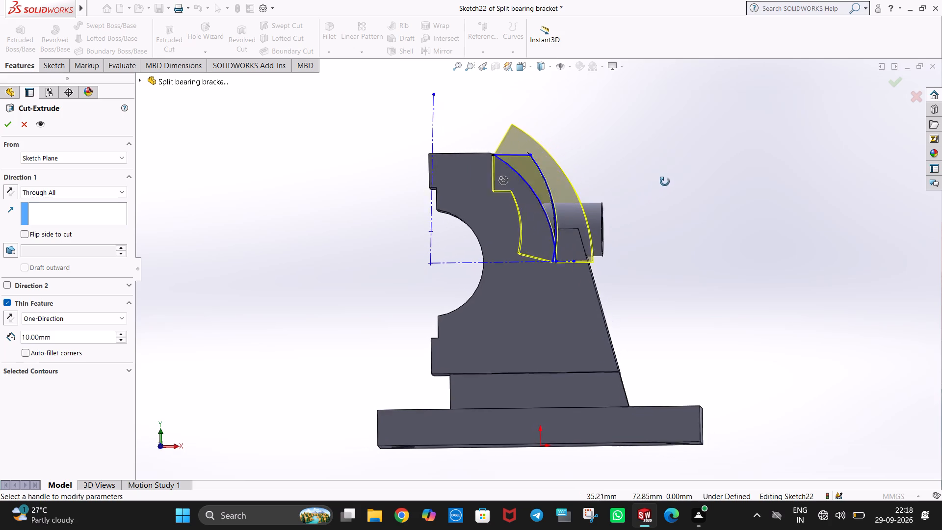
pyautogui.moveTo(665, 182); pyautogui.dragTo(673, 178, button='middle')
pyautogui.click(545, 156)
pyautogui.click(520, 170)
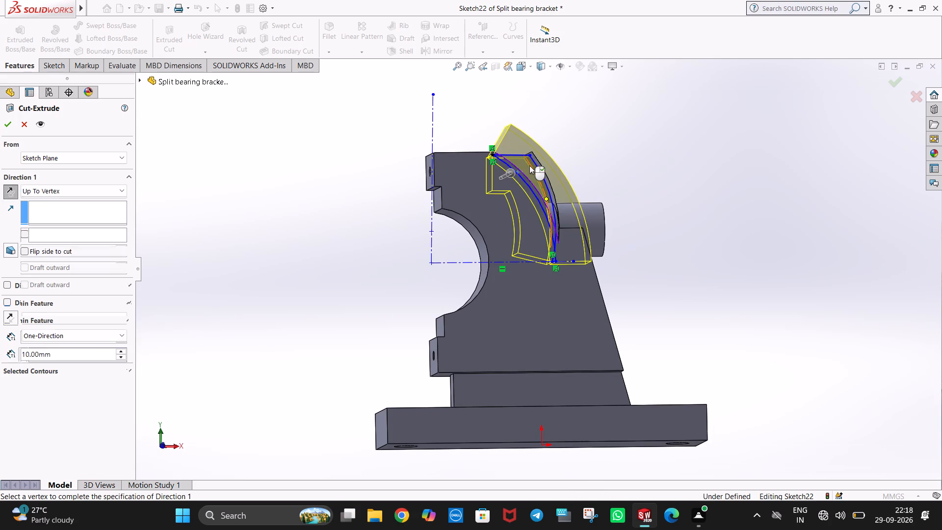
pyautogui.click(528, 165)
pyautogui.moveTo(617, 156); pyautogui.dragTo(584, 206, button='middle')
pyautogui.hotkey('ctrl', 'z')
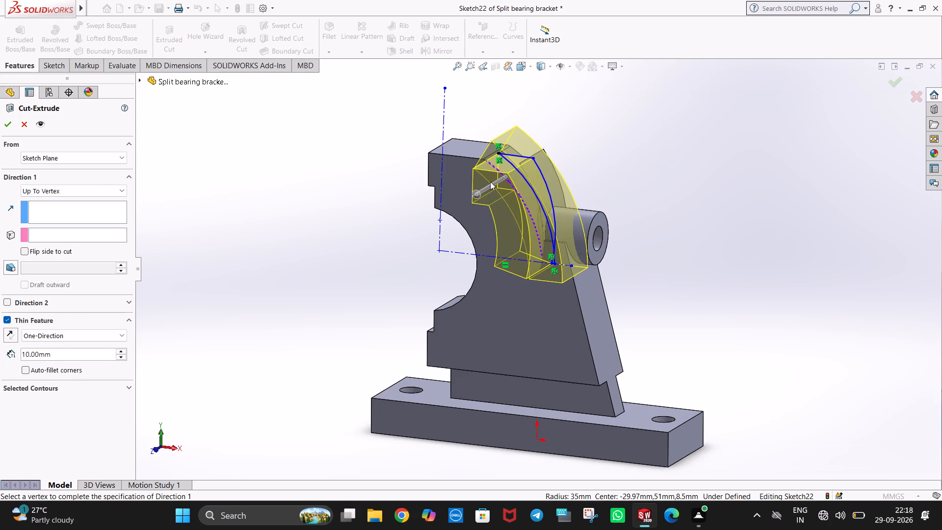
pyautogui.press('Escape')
# Trim away the short tails of both arcs that extend below their crossing point beside the boss.
pyautogui.moveTo(594, 157); pyautogui.dragTo(614, 150, button='middle')
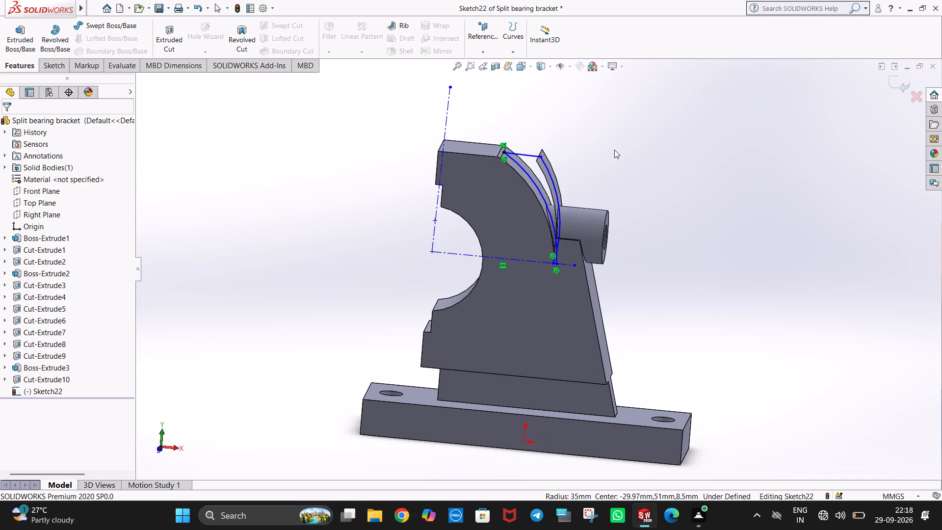
pyautogui.hotkey('ctrl', '1')
pyautogui.scroll(-2, 575, 262)
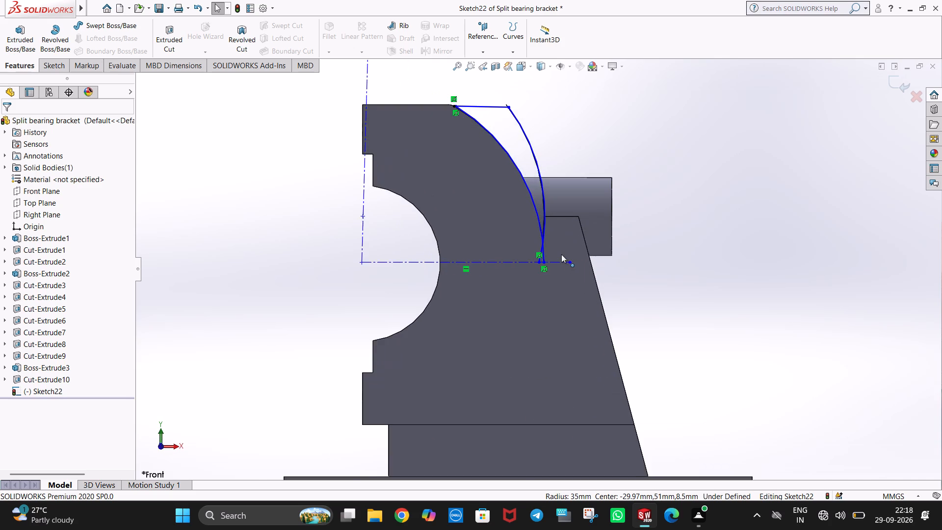
pyautogui.scroll(-4, 561, 254)
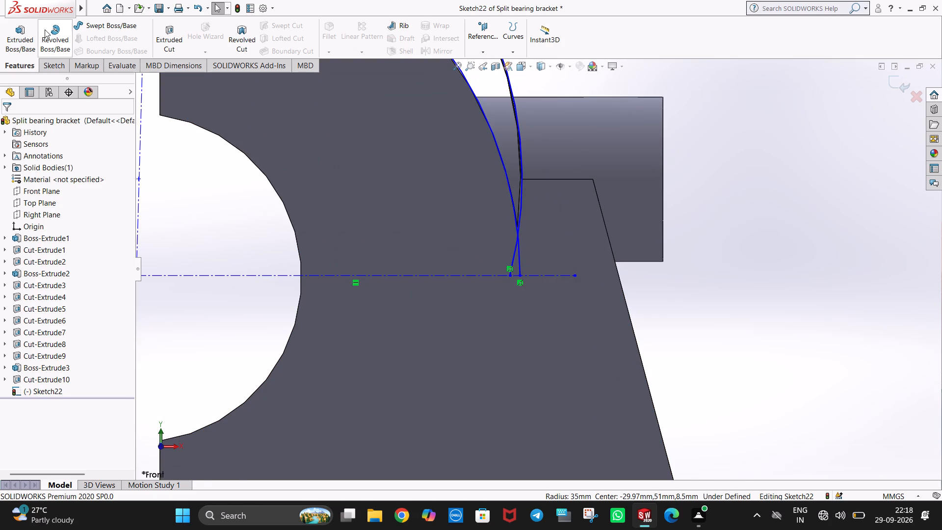
pyautogui.click(55, 66)
pyautogui.click(170, 27)
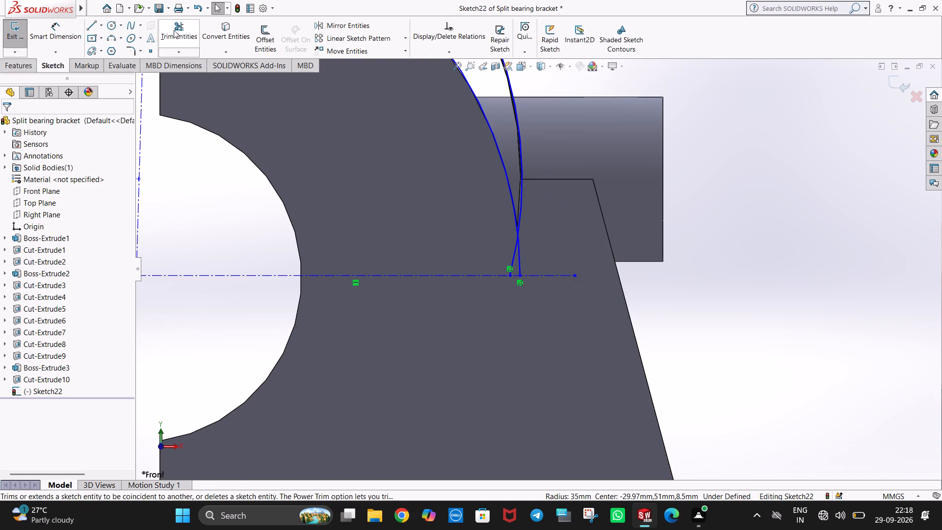
pyautogui.moveTo(530, 238); pyautogui.dragTo(495, 243)
pyautogui.scroll(-2, 526, 207)
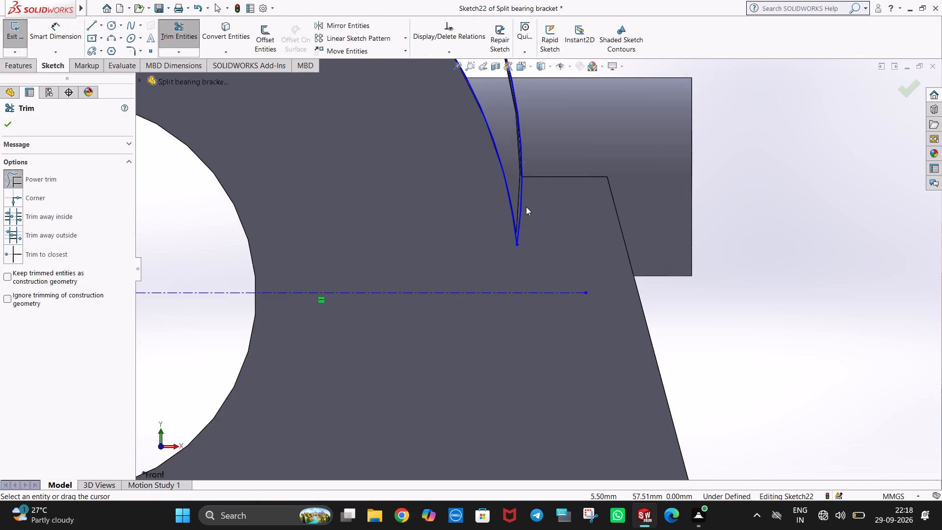
pyautogui.scroll(-2, 525, 211)
pyautogui.scroll(5, 531, 218)
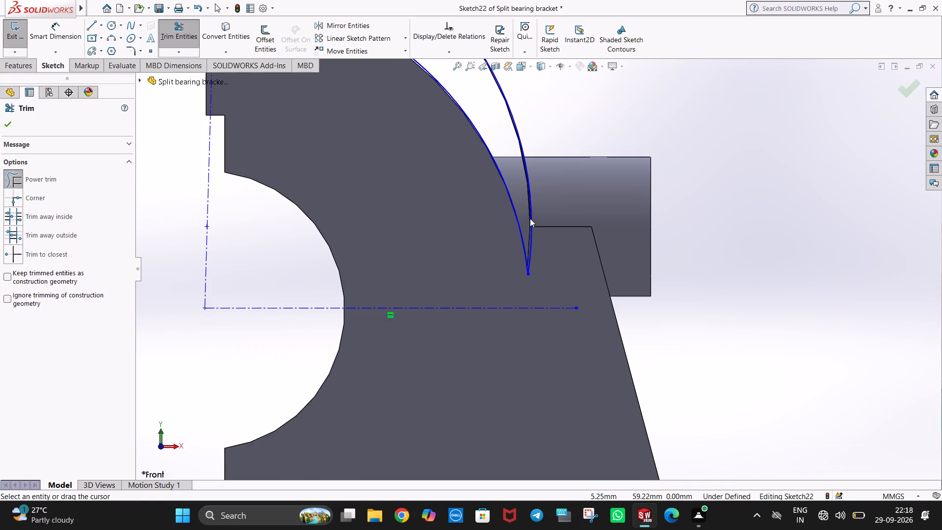
pyautogui.press('Escape')
pyautogui.press('Escape')
pyautogui.scroll(2, 569, 139)
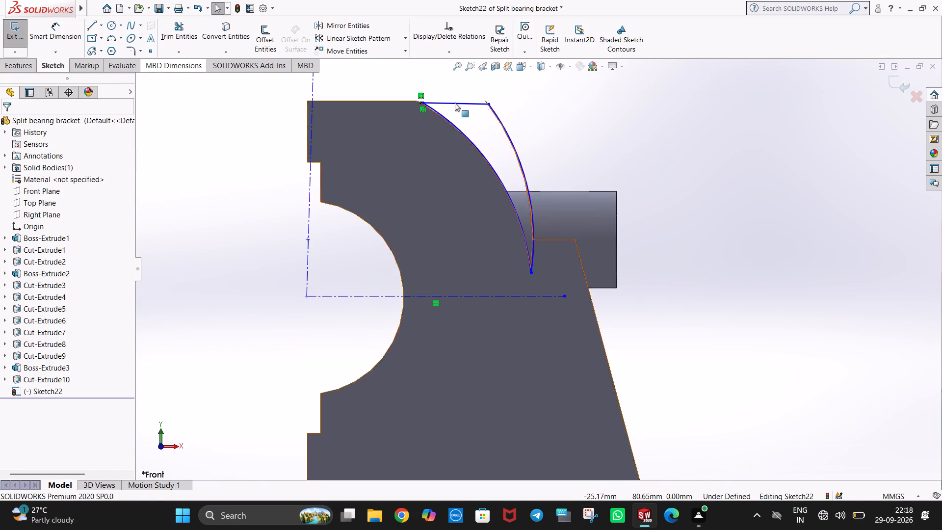
pyautogui.press('Escape')
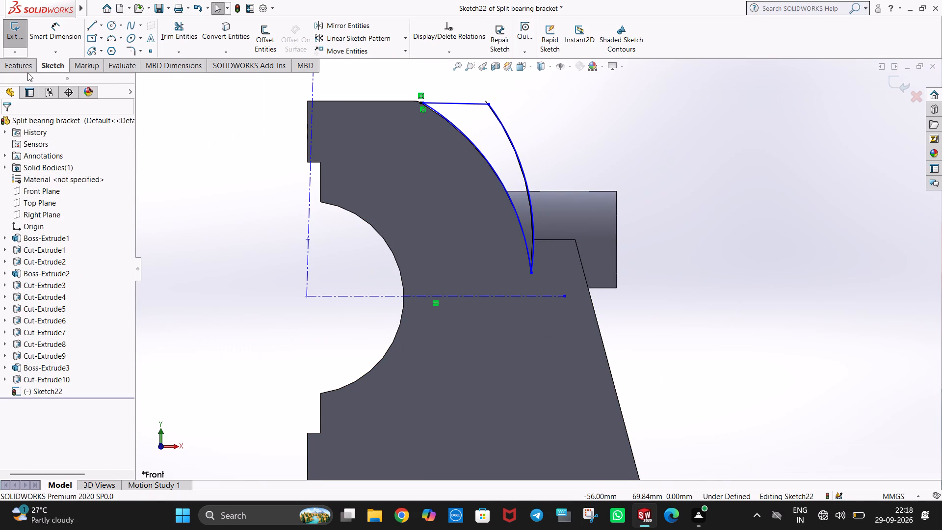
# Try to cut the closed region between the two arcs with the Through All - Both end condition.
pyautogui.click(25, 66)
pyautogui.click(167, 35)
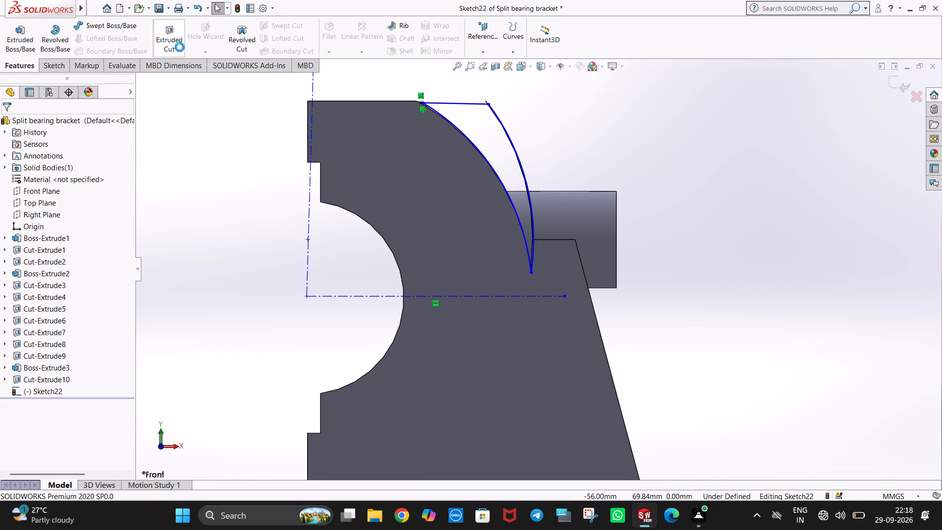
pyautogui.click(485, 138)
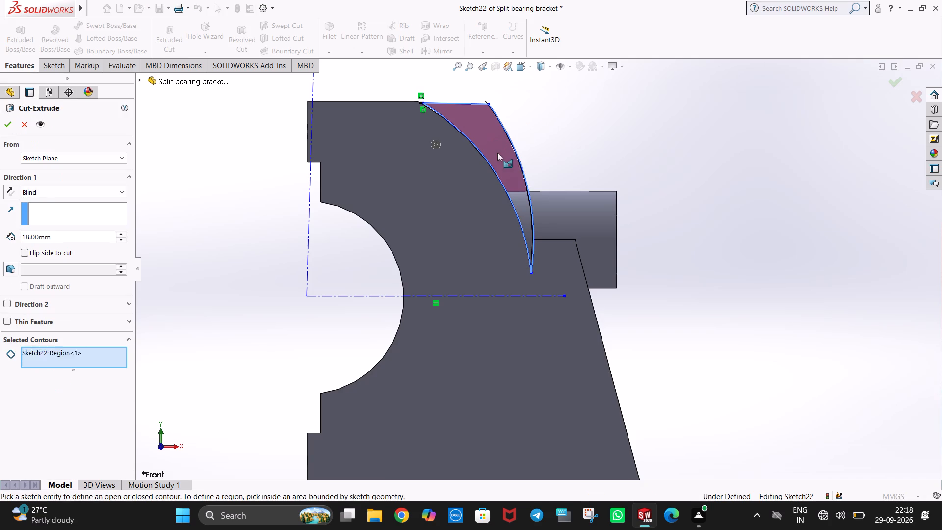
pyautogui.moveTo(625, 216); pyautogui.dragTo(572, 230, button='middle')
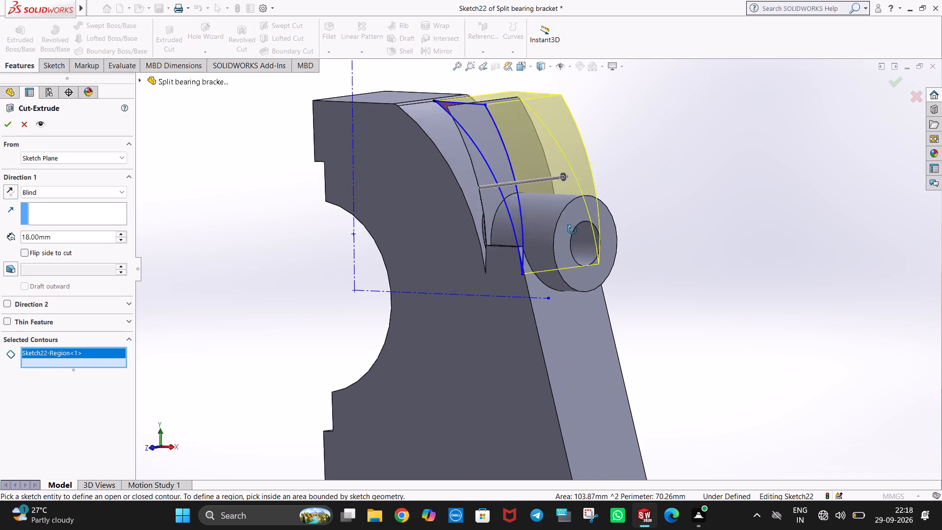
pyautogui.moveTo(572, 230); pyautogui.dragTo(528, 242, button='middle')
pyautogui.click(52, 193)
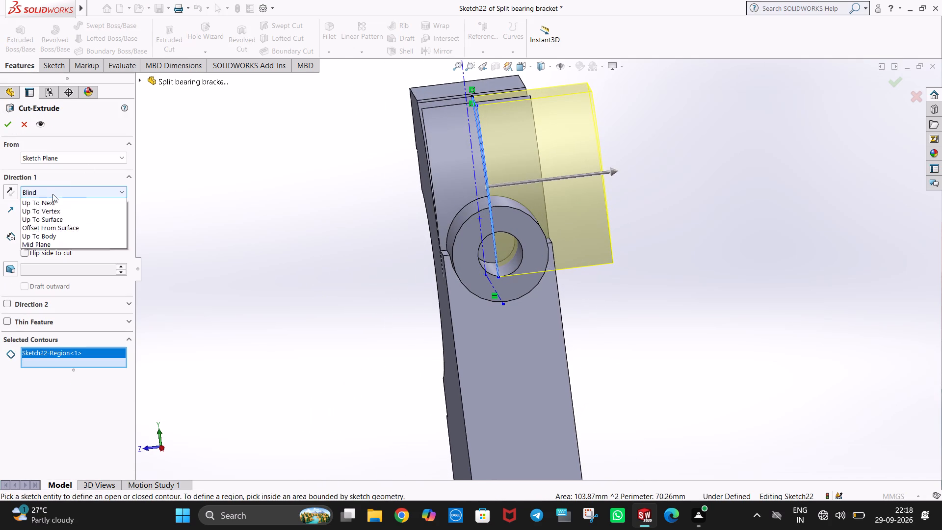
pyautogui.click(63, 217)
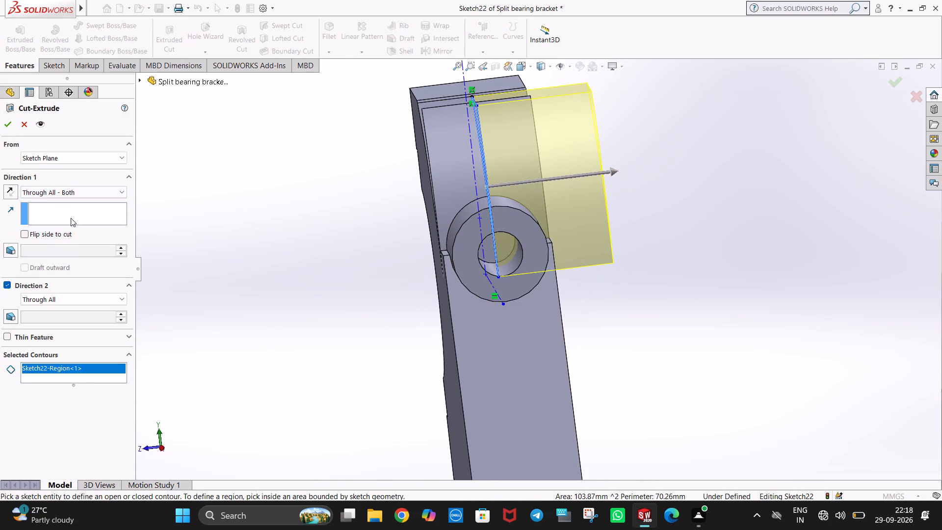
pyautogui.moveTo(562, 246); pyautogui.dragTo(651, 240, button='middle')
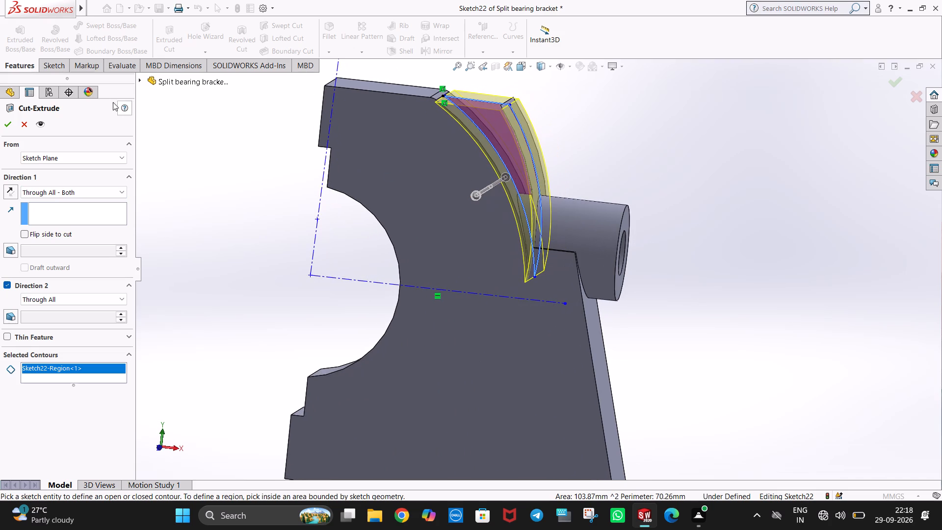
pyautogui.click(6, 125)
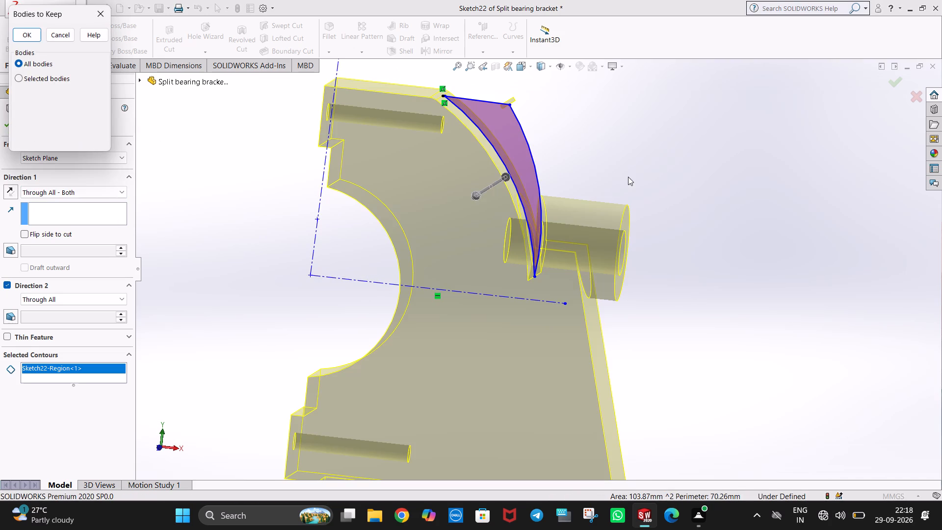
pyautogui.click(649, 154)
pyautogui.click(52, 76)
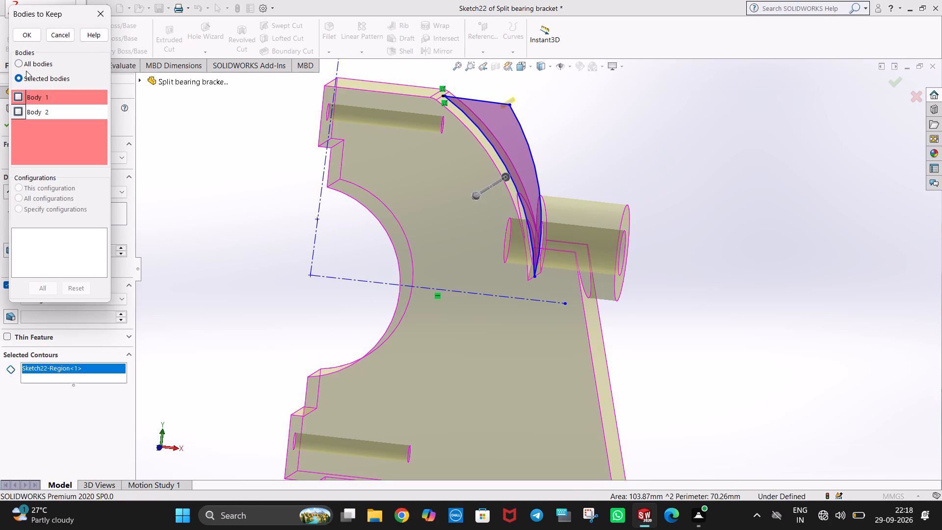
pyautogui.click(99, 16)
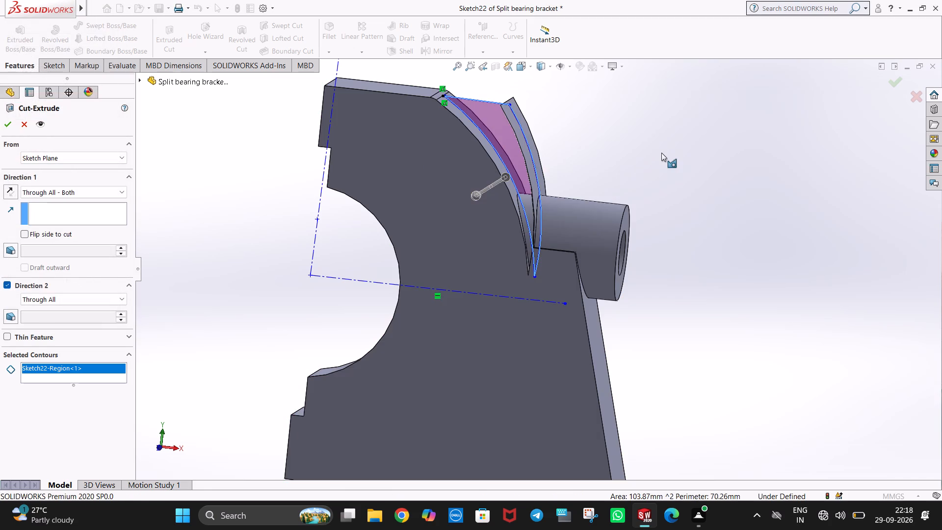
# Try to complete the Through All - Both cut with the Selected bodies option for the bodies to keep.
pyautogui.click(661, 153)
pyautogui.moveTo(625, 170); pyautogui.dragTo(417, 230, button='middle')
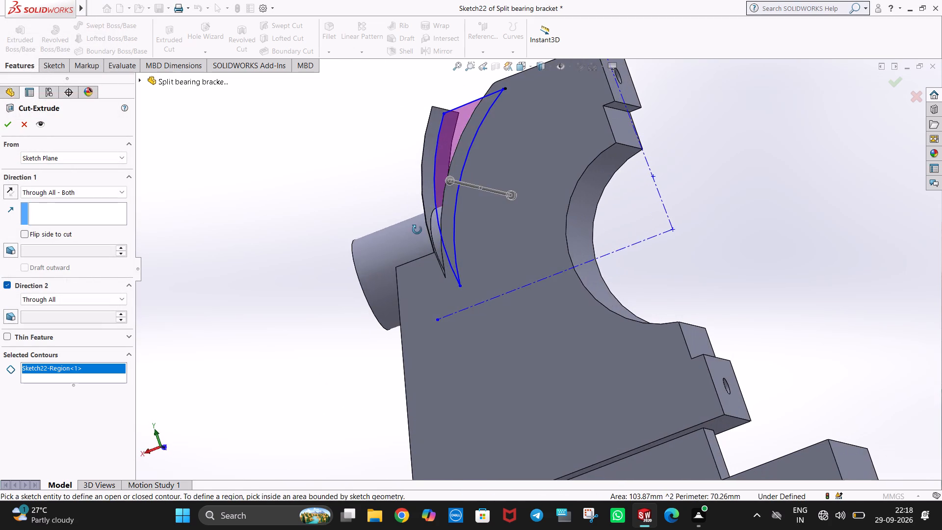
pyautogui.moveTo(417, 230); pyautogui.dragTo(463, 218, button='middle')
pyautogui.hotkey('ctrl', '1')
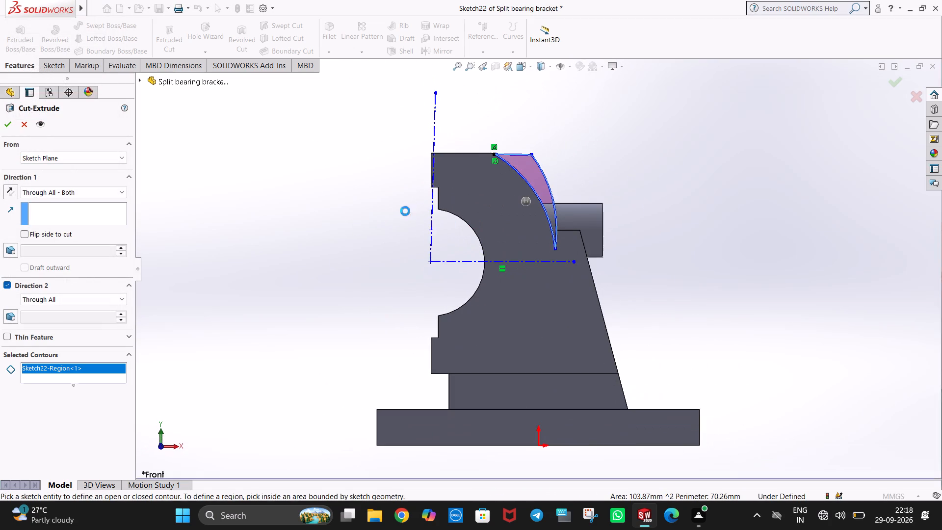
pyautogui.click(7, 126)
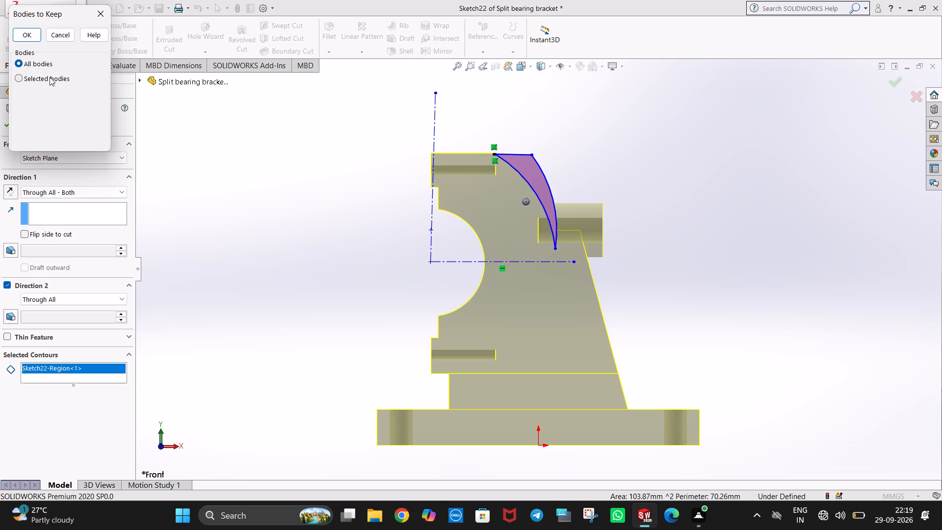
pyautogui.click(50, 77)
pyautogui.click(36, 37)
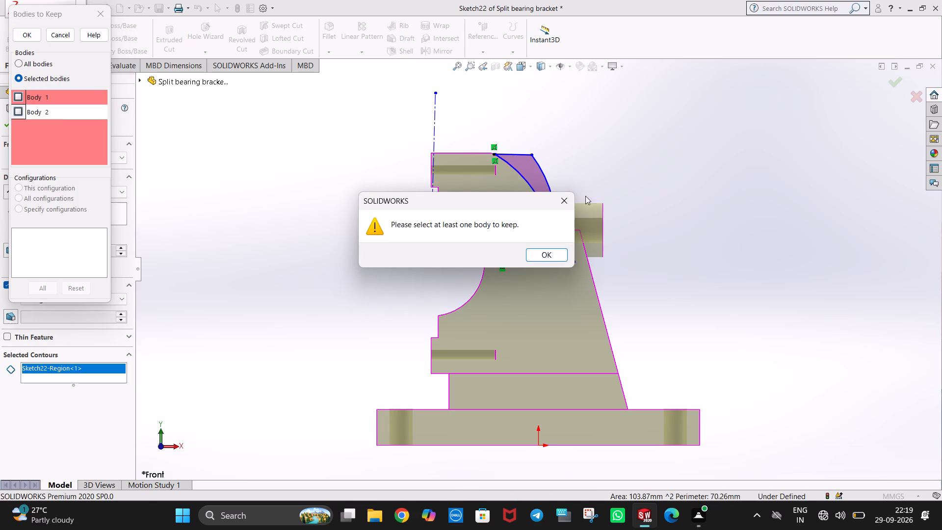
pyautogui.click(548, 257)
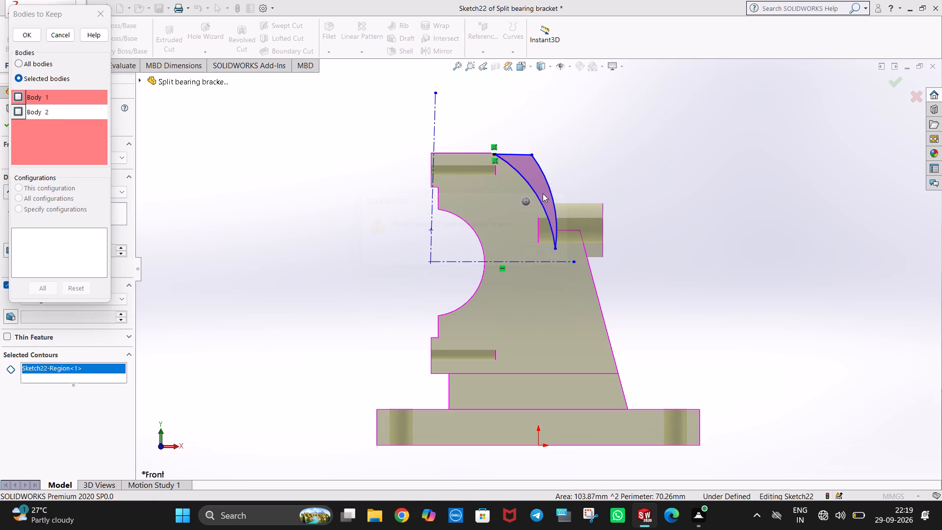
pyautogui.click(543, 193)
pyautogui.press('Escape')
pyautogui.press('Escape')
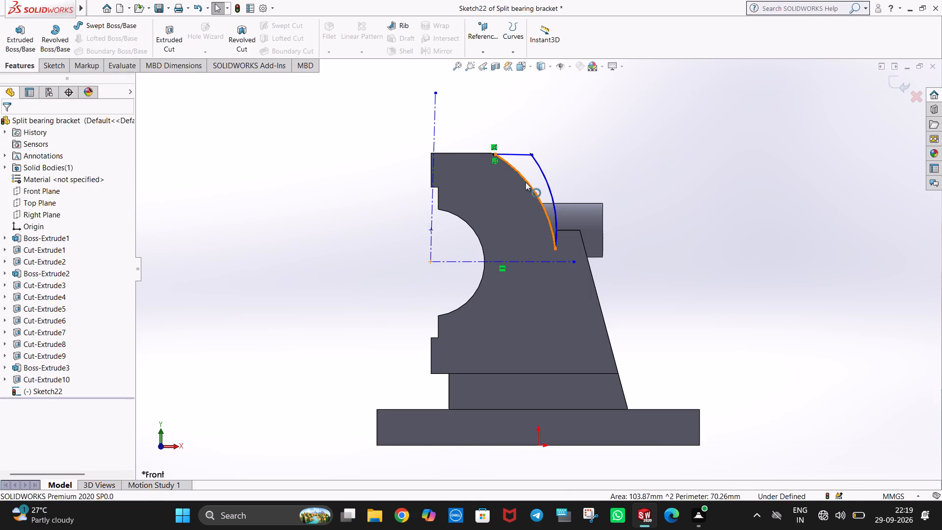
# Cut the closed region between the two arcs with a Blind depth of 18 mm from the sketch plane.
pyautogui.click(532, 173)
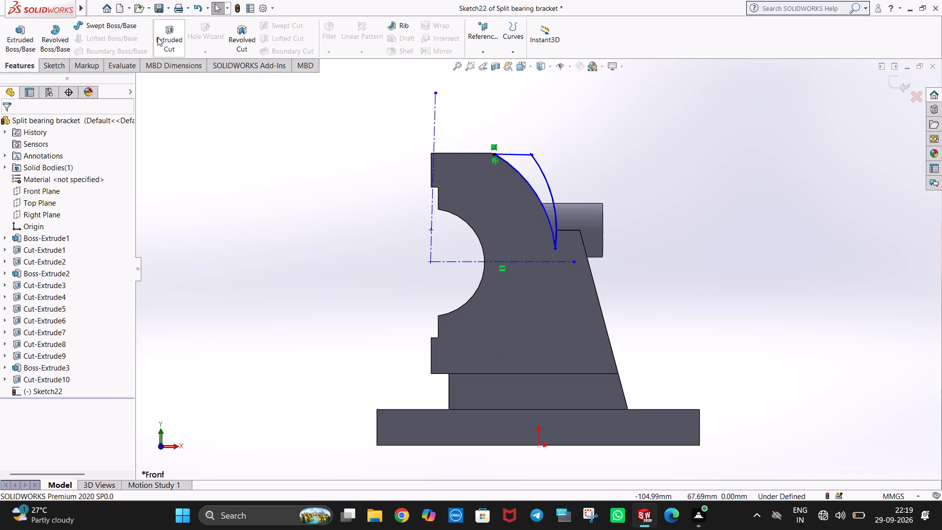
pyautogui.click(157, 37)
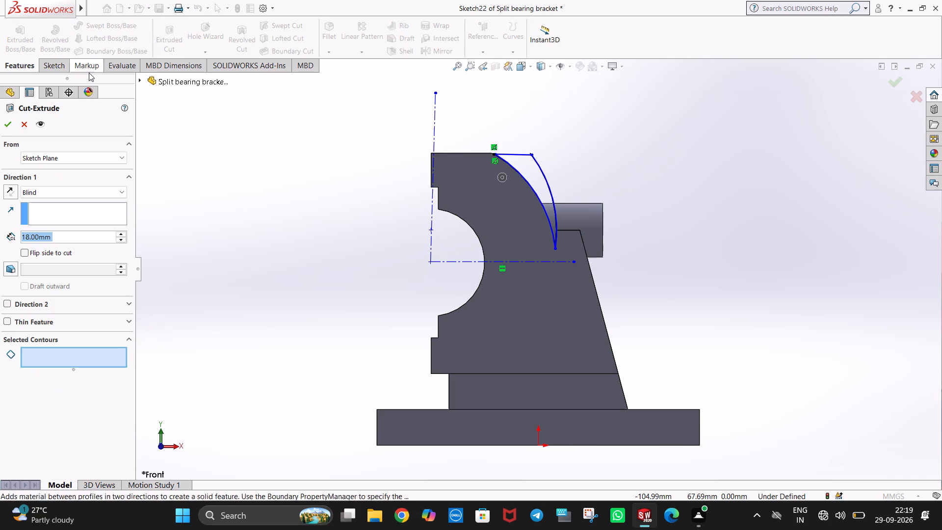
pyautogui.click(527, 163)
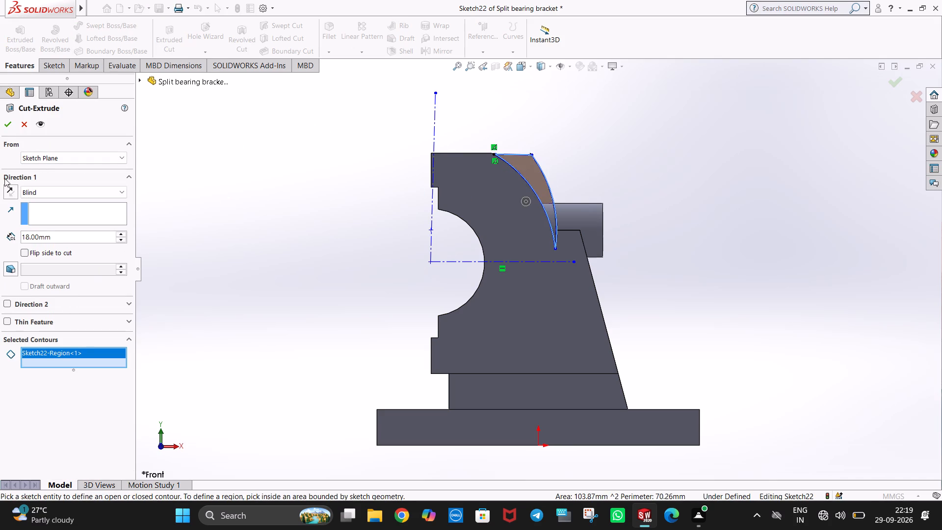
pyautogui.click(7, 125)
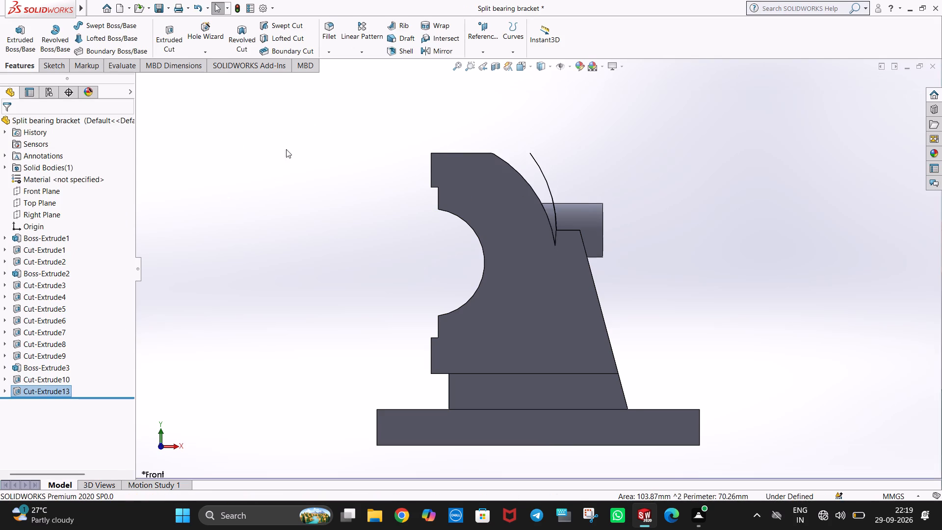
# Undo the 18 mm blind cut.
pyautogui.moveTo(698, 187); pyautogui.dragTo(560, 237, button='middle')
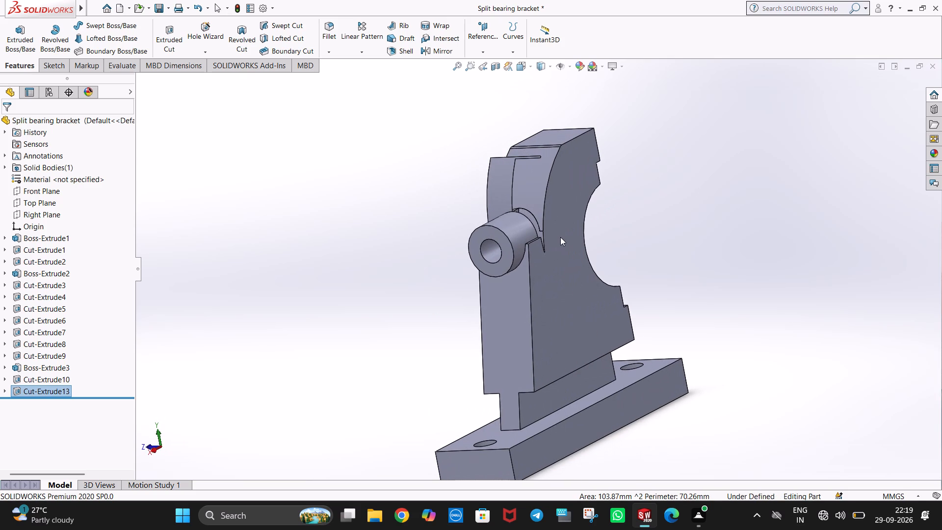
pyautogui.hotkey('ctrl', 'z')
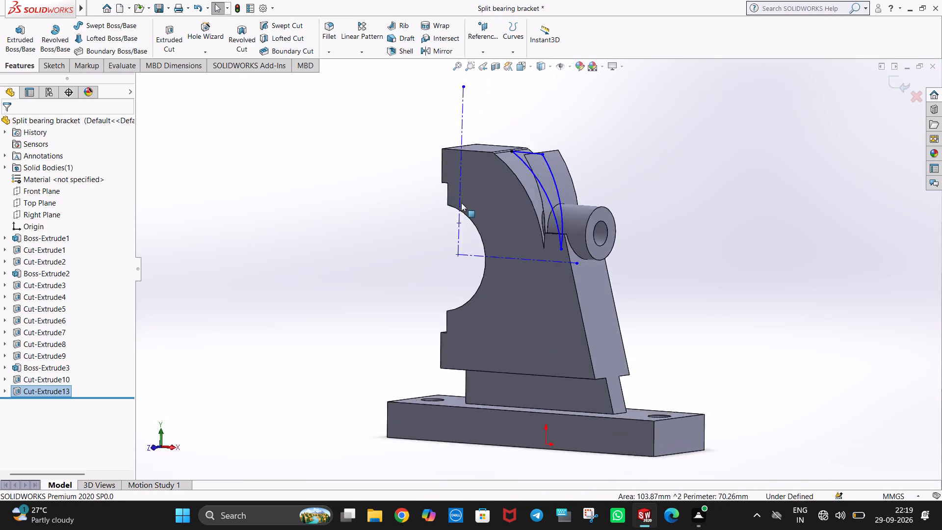
# Cut the closed region between the two arcs with the Through All - Both end condition, keeping all bodies.
pyautogui.click(25, 64)
pyautogui.click(170, 32)
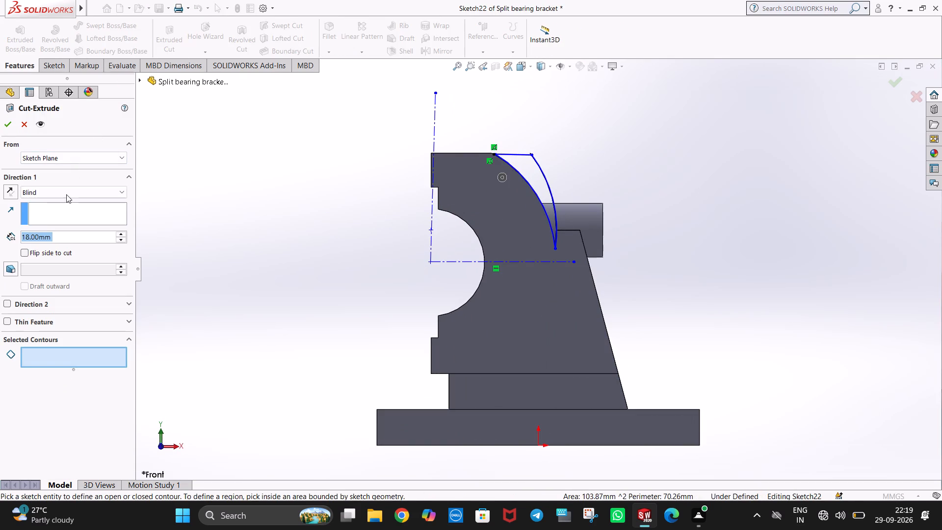
pyautogui.click(69, 190)
pyautogui.click(67, 217)
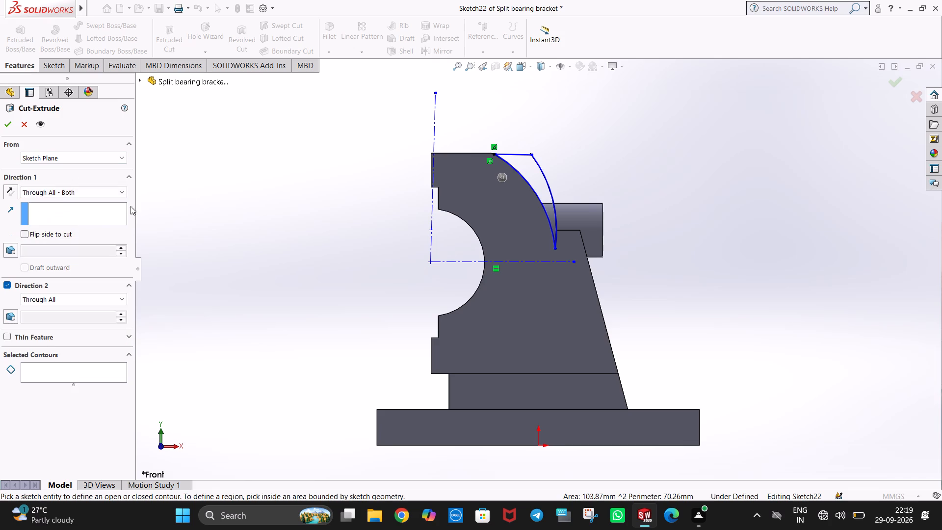
pyautogui.click(526, 169)
pyautogui.moveTo(619, 170); pyautogui.dragTo(566, 198, button='middle')
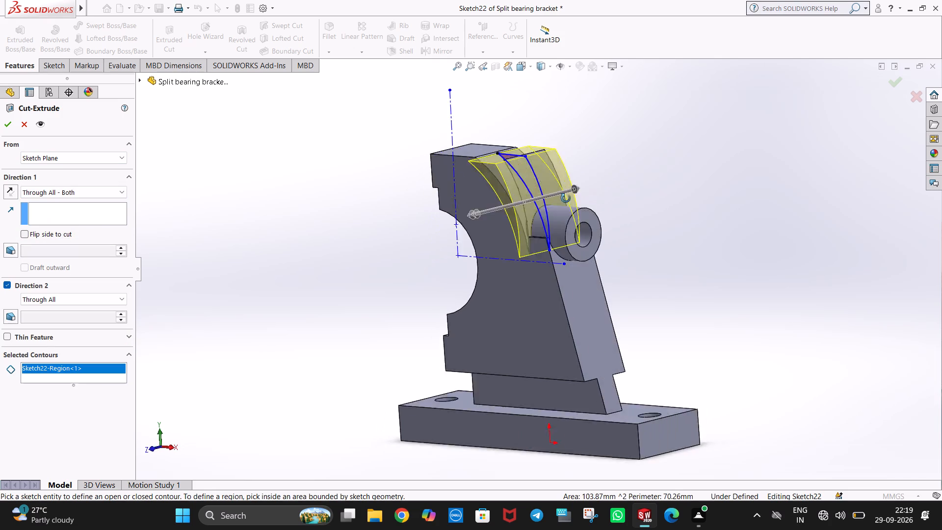
pyautogui.moveTo(566, 198); pyautogui.dragTo(526, 210, button='middle')
pyautogui.click(4, 126)
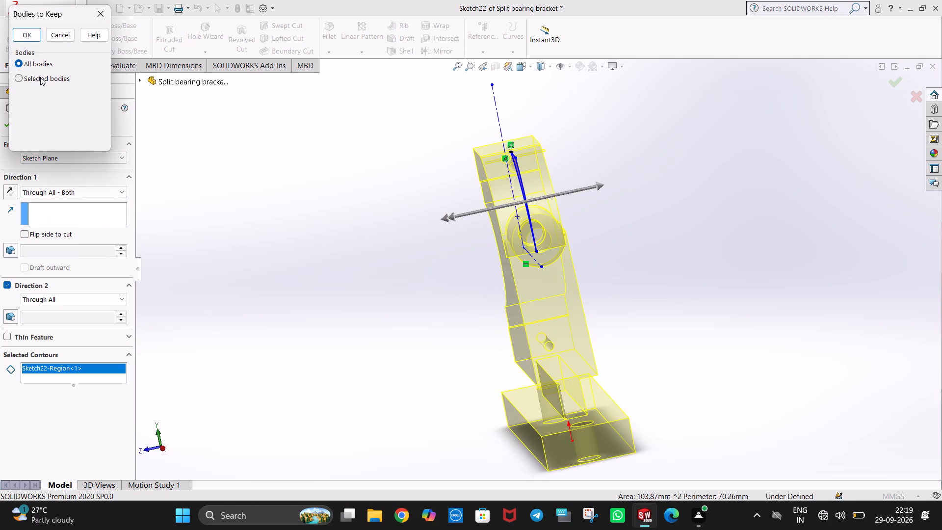
pyautogui.click(515, 171)
pyautogui.moveTo(556, 171); pyautogui.dragTo(715, 164, button='middle')
pyautogui.moveTo(649, 167); pyautogui.dragTo(684, 166, button='middle')
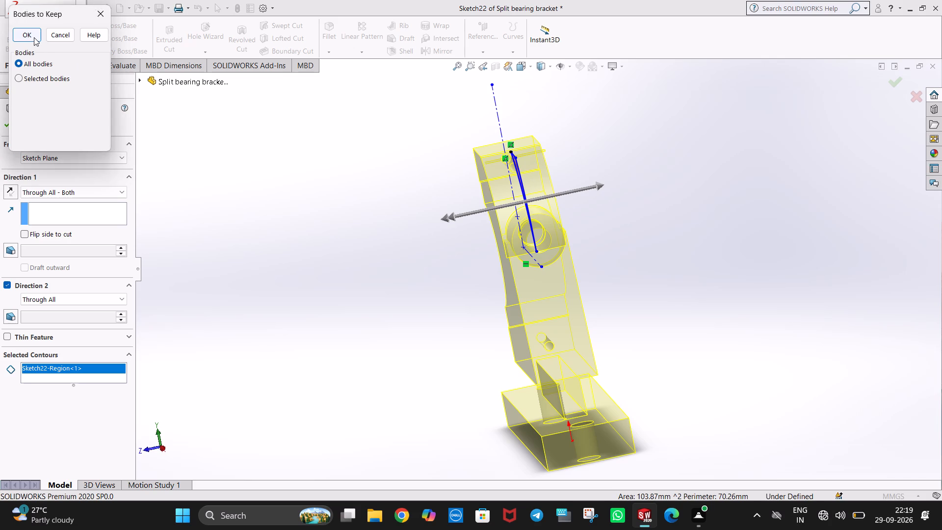
pyautogui.click(33, 37)
# Examine the bracket's outer curved edge and the area above the boss from the front, left, right and oblique views.
pyautogui.moveTo(549, 228); pyautogui.dragTo(637, 223, button='middle')
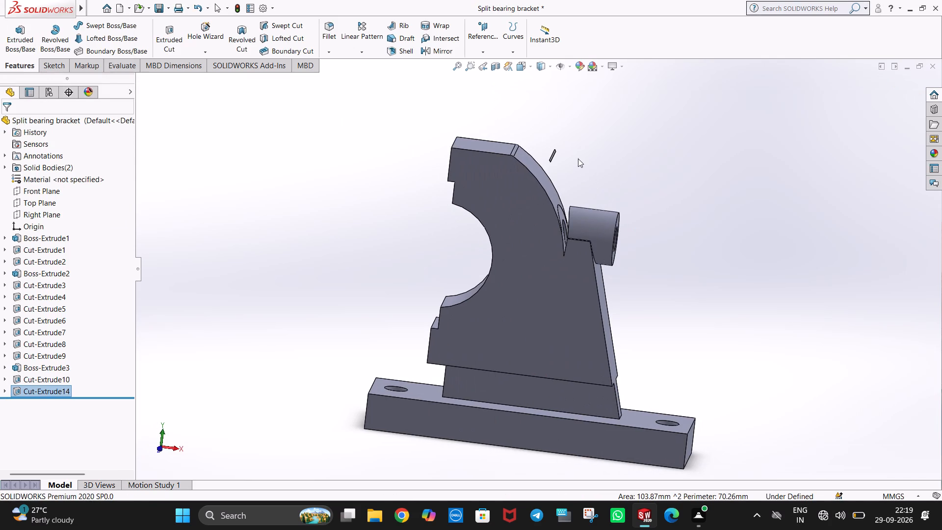
pyautogui.scroll(1, 608, 200)
pyautogui.moveTo(551, 174); pyautogui.dragTo(519, 185, button='middle')
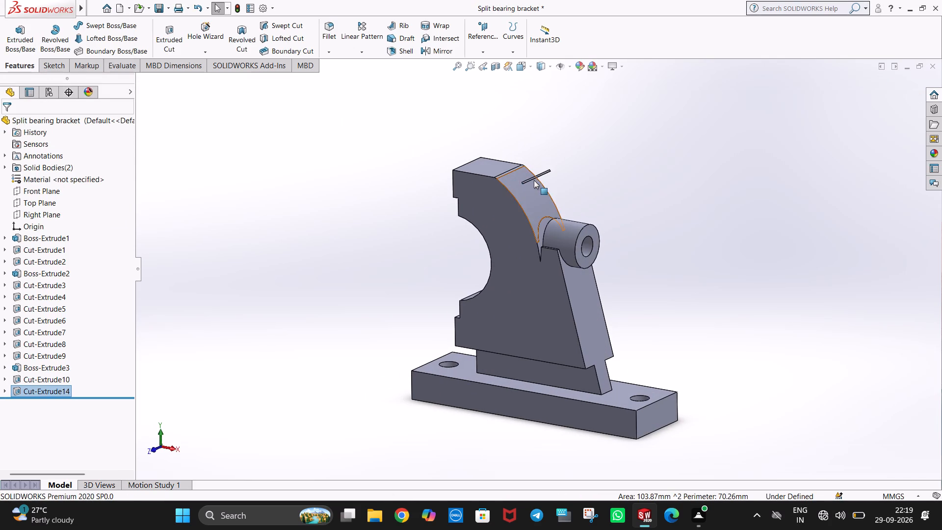
pyautogui.moveTo(627, 178); pyautogui.dragTo(683, 167, button='middle')
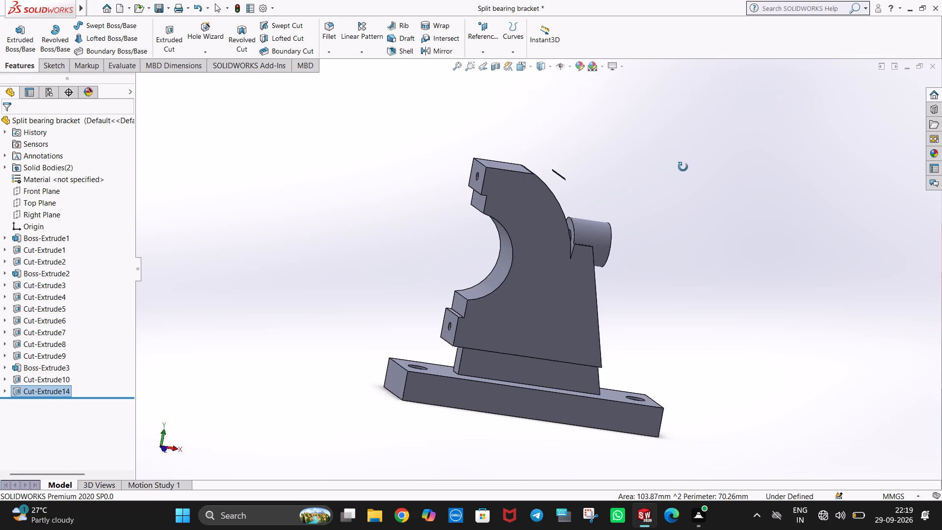
pyautogui.moveTo(683, 167); pyautogui.dragTo(684, 167, button='middle')
pyautogui.hotkey('ctrl', '1')
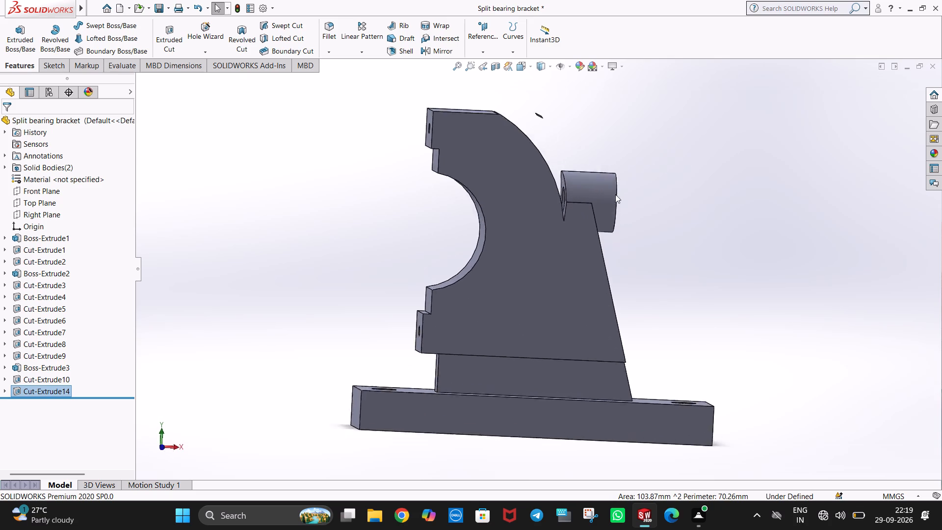
pyautogui.click(529, 92)
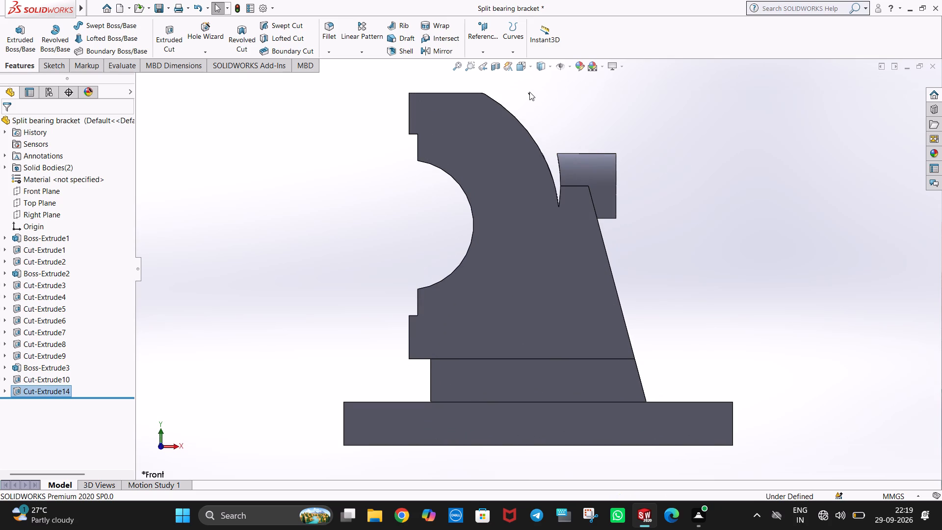
pyautogui.moveTo(539, 100); pyautogui.dragTo(482, 218, button='middle')
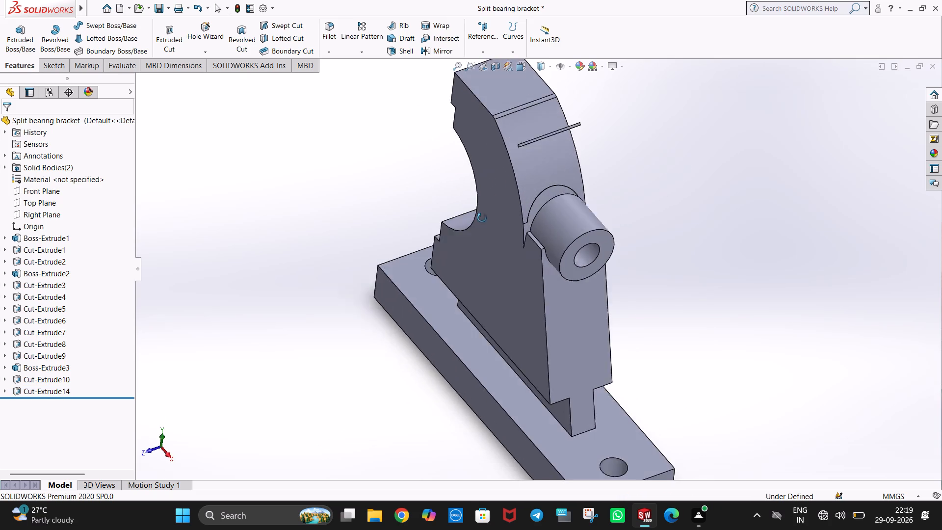
pyautogui.moveTo(482, 218); pyautogui.dragTo(558, 244, button='middle')
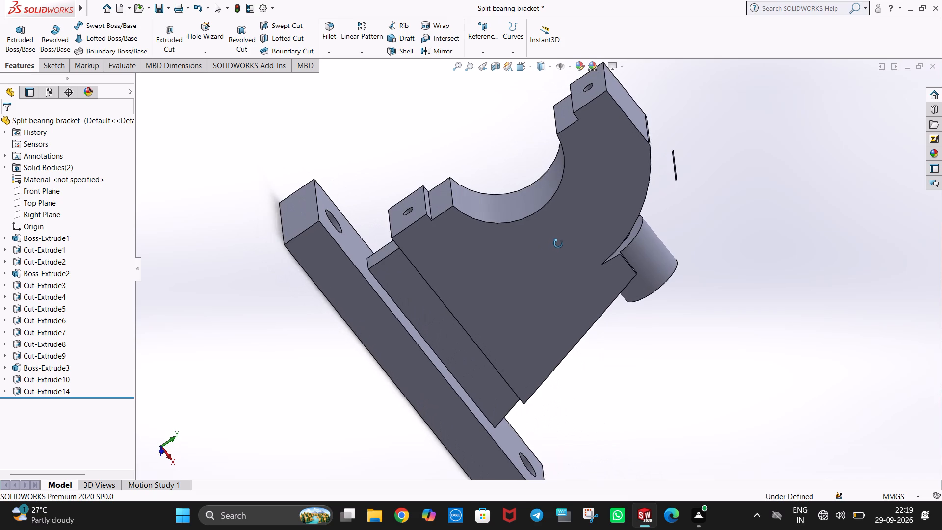
pyautogui.moveTo(558, 244); pyautogui.dragTo(555, 206, button='middle')
pyautogui.moveTo(557, 206); pyautogui.dragTo(445, 196, button='middle')
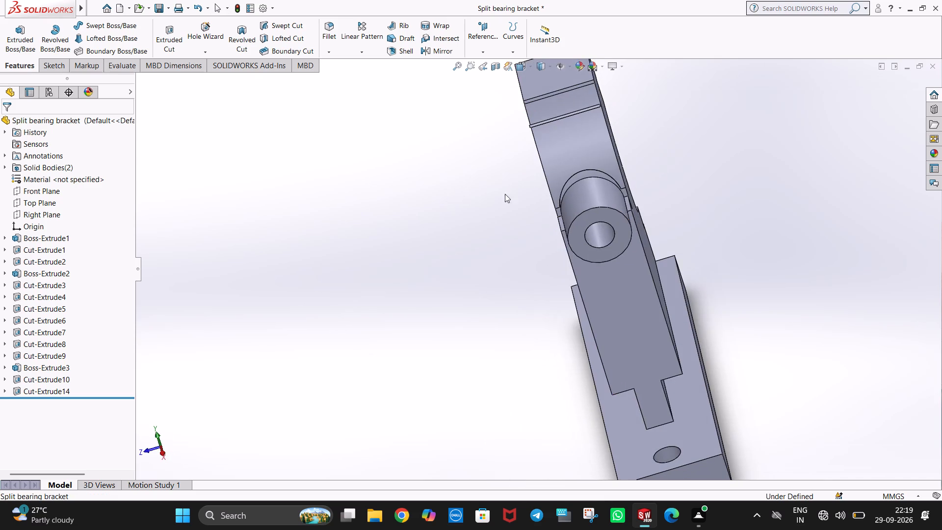
pyautogui.moveTo(591, 217); pyautogui.dragTo(587, 177, button='middle')
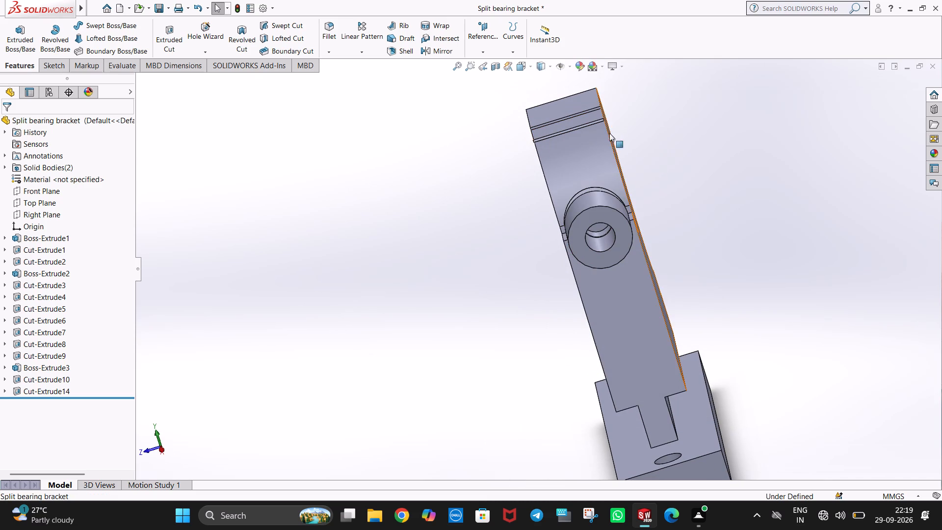
pyautogui.hotkey('ctrl', '4')
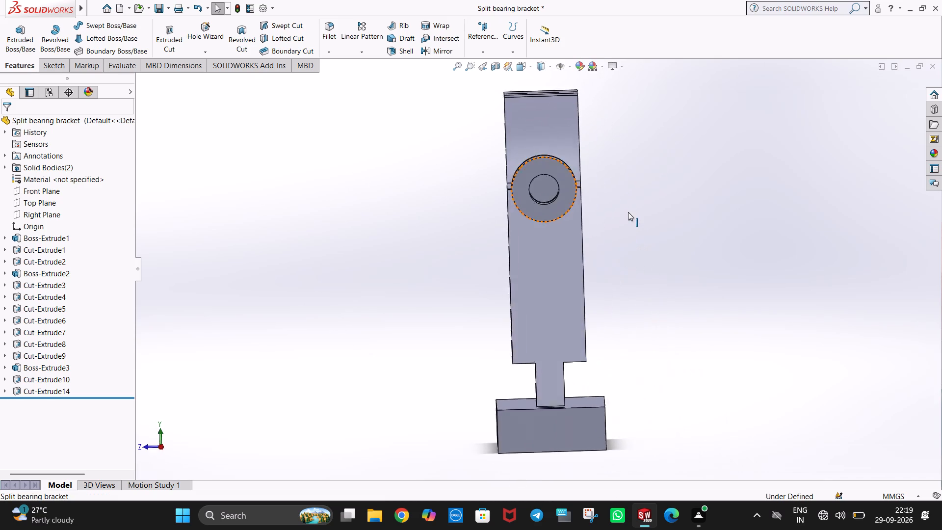
pyautogui.hotkey('ctrl', '3')
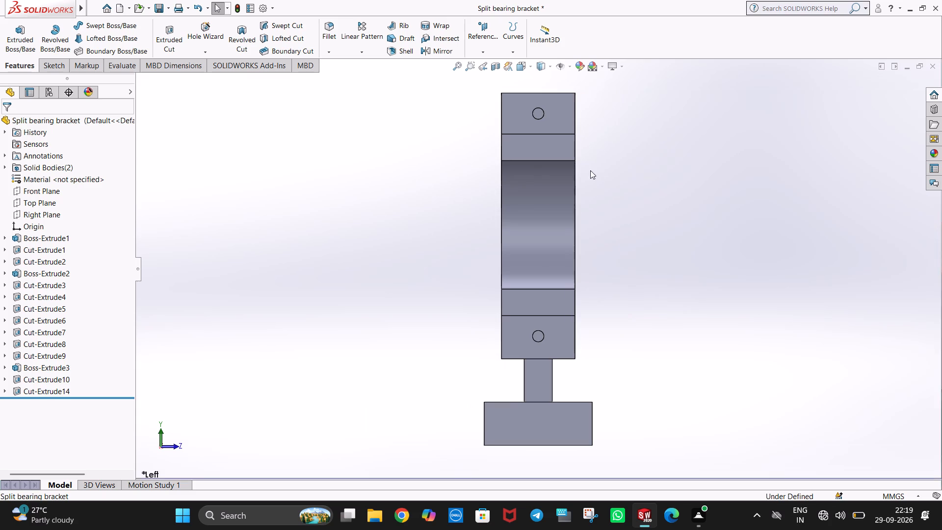
pyautogui.hotkey('ctrl', '4')
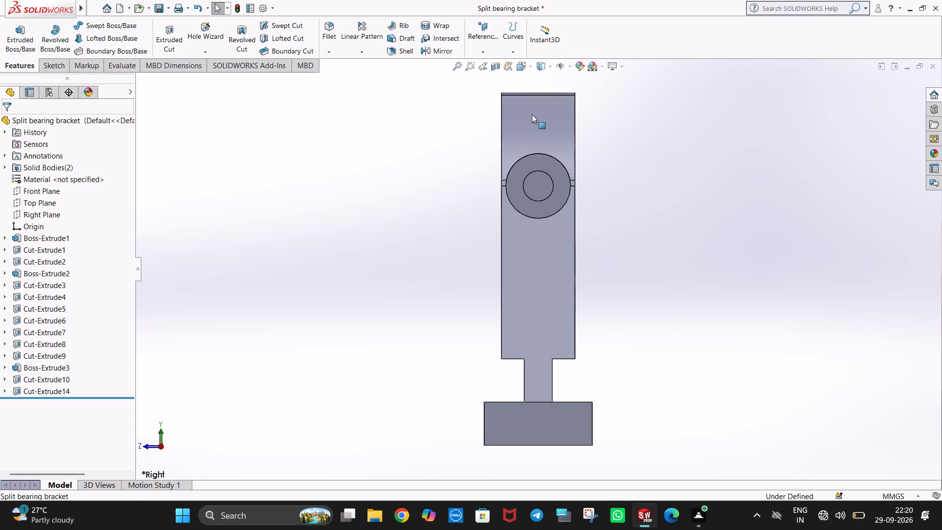
pyautogui.moveTo(534, 111); pyautogui.dragTo(533, 140, button='middle')
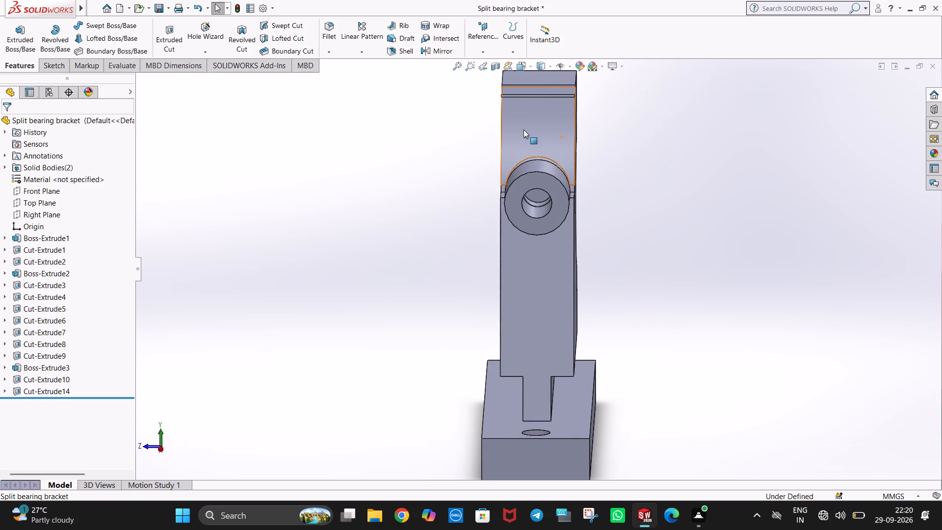
pyautogui.hotkey('ctrl', '4')
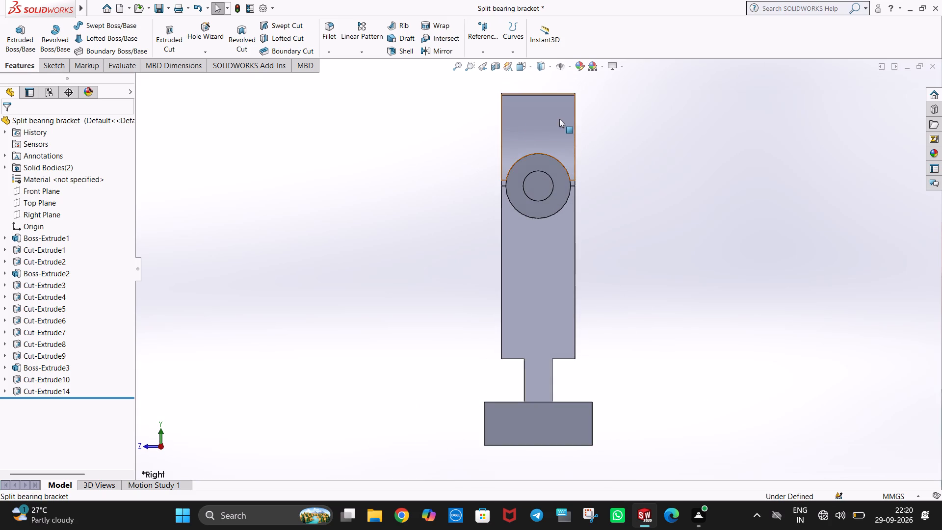
pyautogui.moveTo(643, 209); pyautogui.dragTo(735, 227, button='middle')
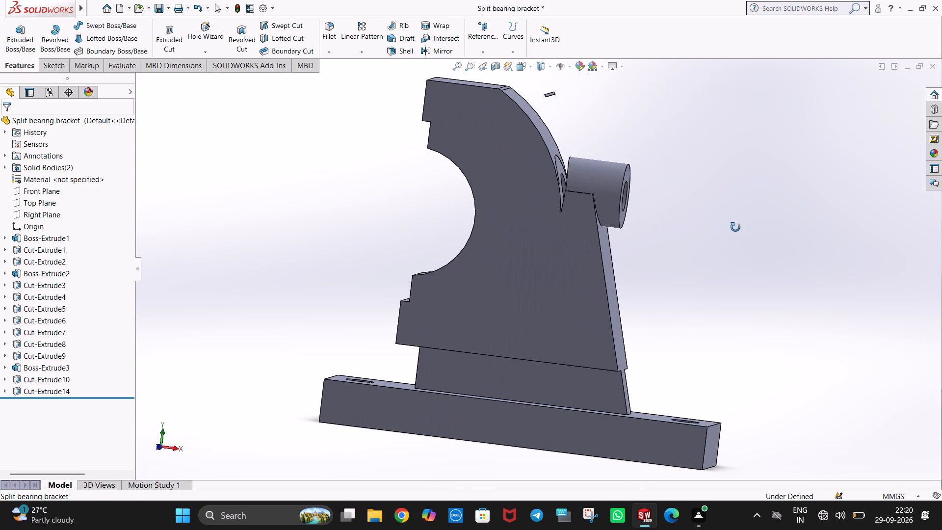
pyautogui.moveTo(735, 227); pyautogui.dragTo(708, 217, button='middle')
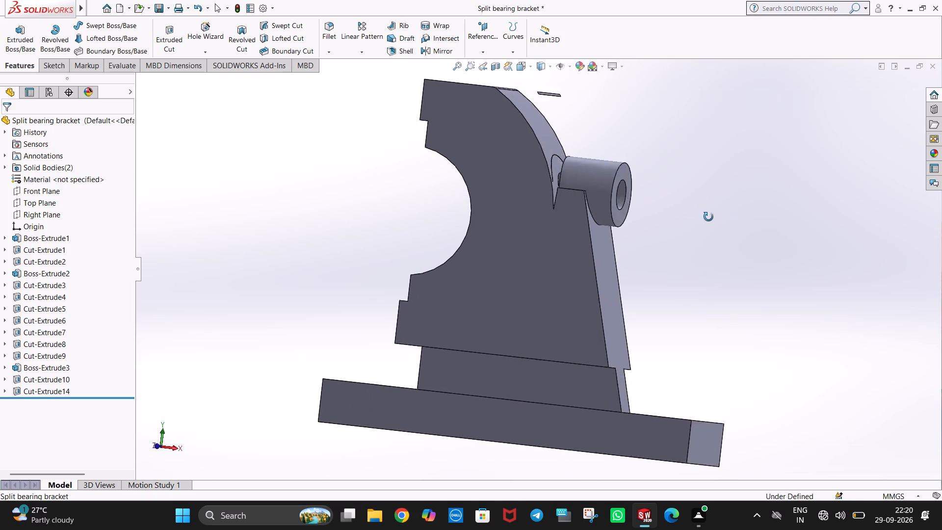
pyautogui.moveTo(708, 217); pyautogui.dragTo(805, 277, button='middle')
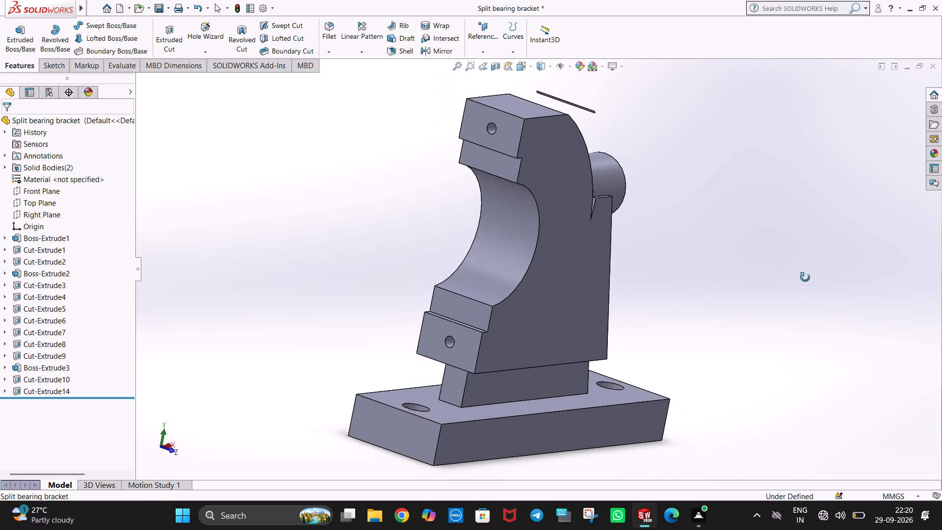
pyautogui.moveTo(805, 277); pyautogui.dragTo(811, 289, button='middle')
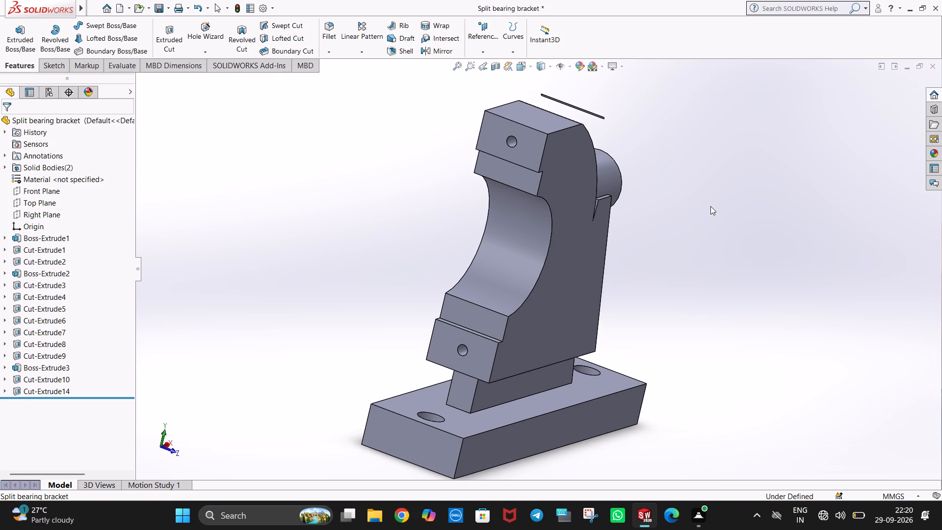
# On the Right Plane, sketch connected lines along the bracket's top edge: 17 mm horizontal, a short vertical, and about 17.7 mm horizontal back.
pyautogui.hotkey('ctrl', '4')
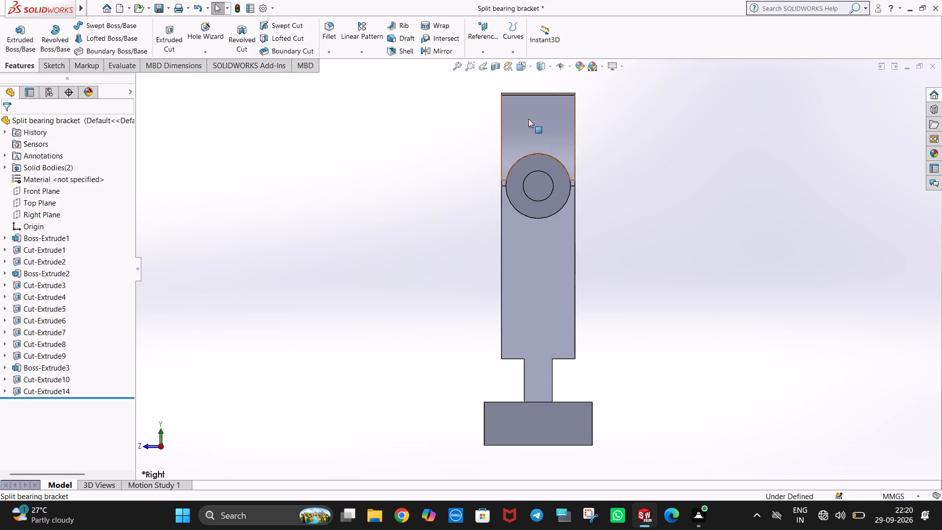
pyautogui.click(44, 214)
pyautogui.click(50, 201)
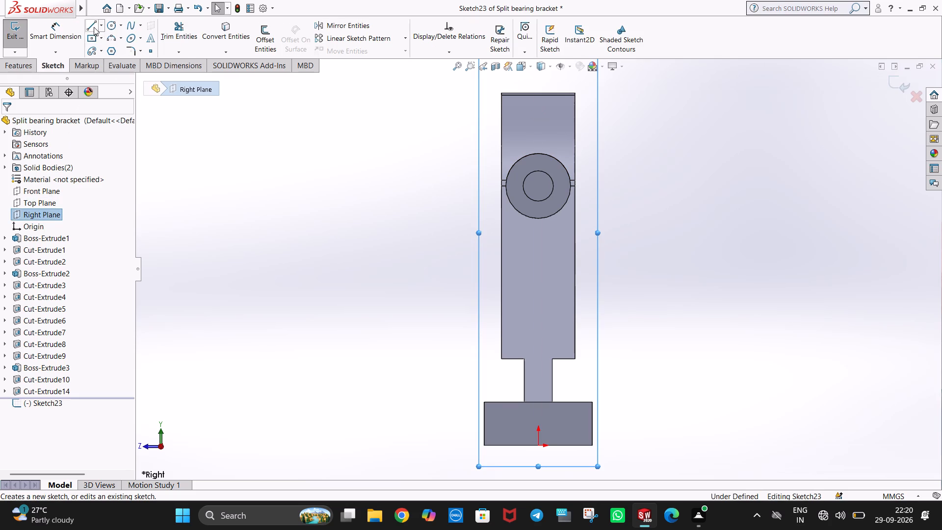
pyautogui.click(94, 27)
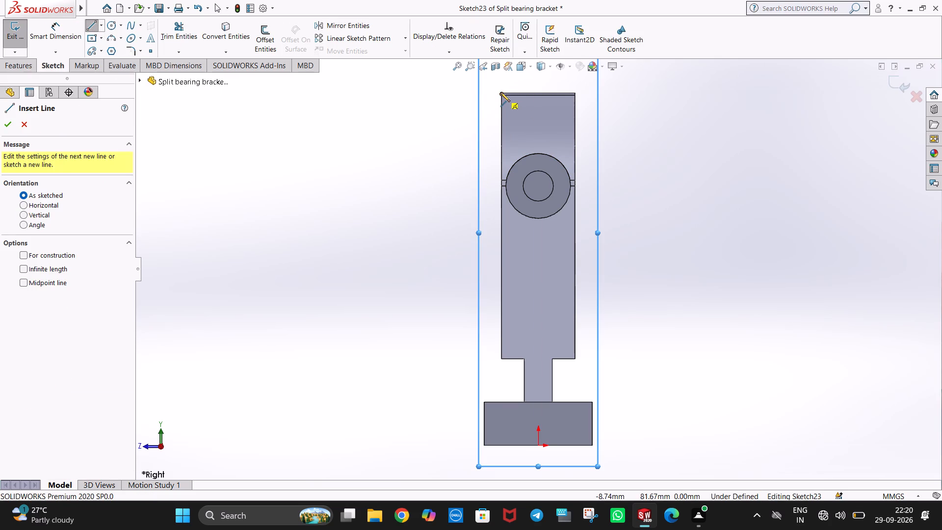
pyautogui.click(500, 91)
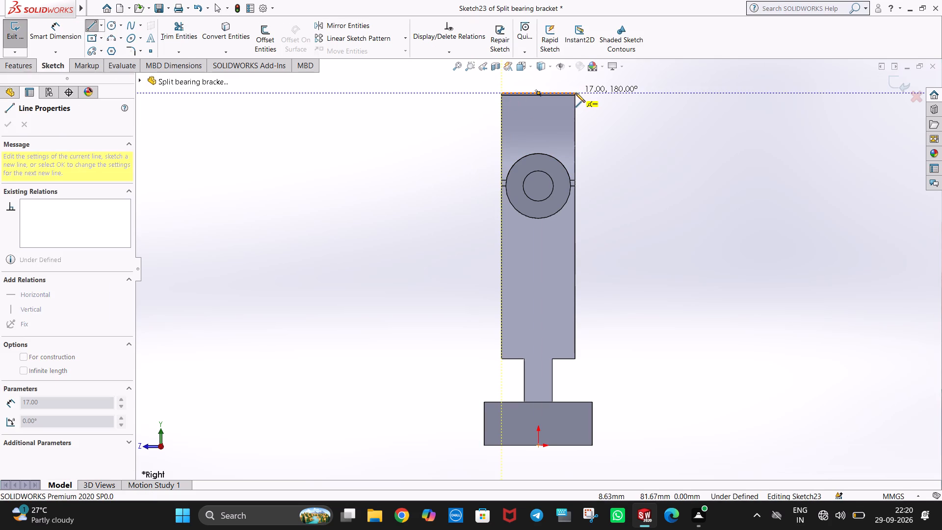
pyautogui.click(574, 93)
pyautogui.click(575, 97)
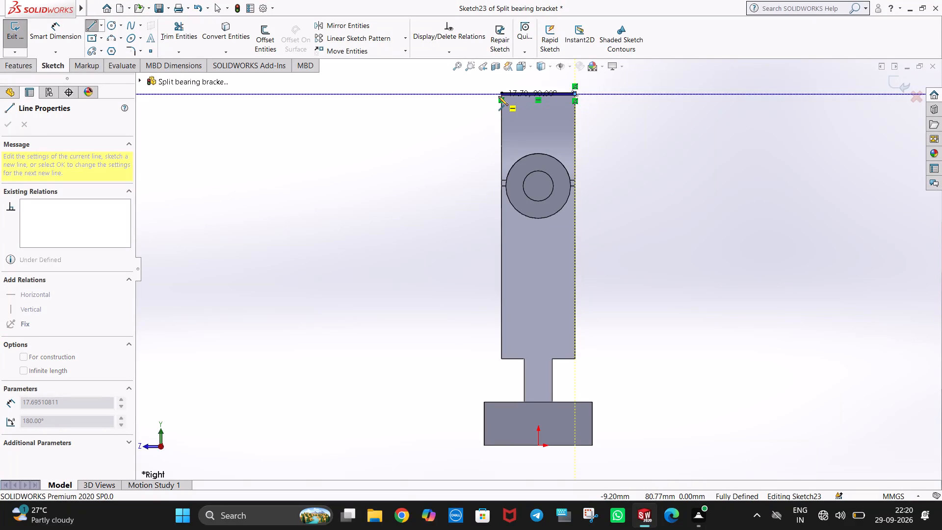
pyautogui.click(498, 95)
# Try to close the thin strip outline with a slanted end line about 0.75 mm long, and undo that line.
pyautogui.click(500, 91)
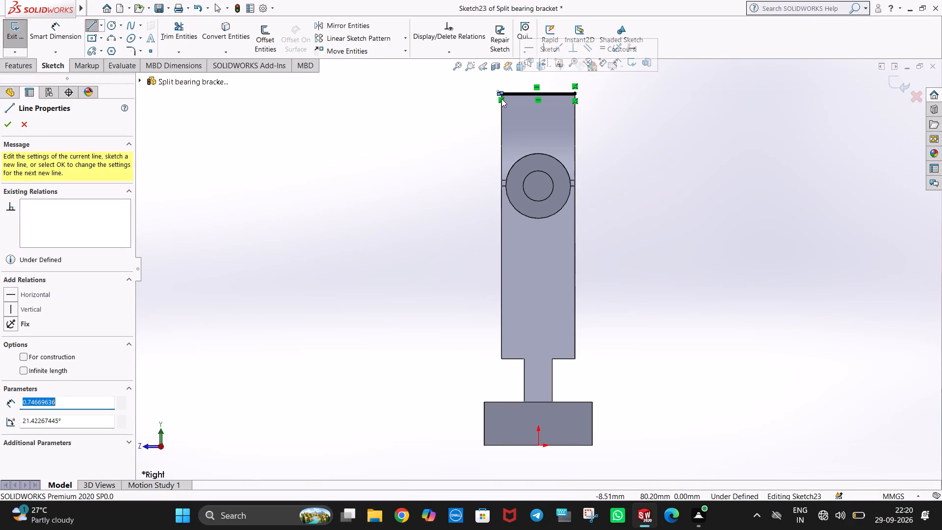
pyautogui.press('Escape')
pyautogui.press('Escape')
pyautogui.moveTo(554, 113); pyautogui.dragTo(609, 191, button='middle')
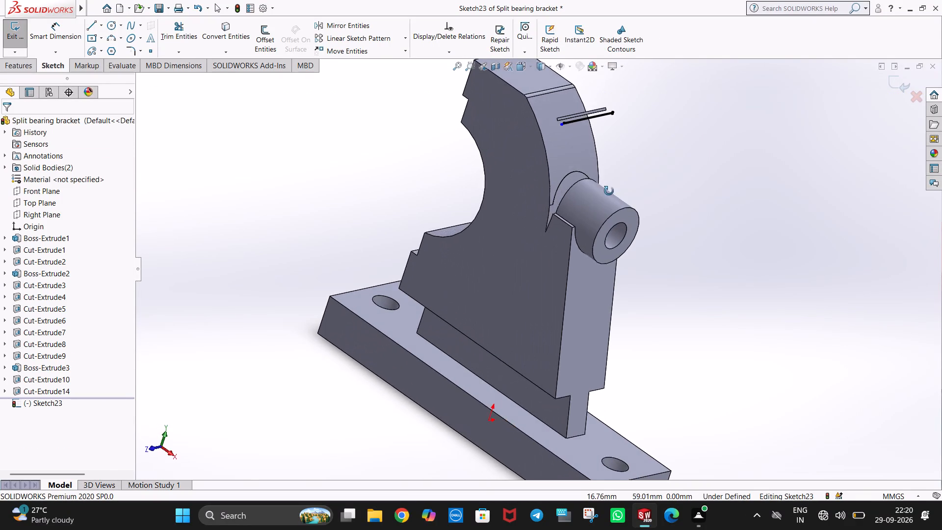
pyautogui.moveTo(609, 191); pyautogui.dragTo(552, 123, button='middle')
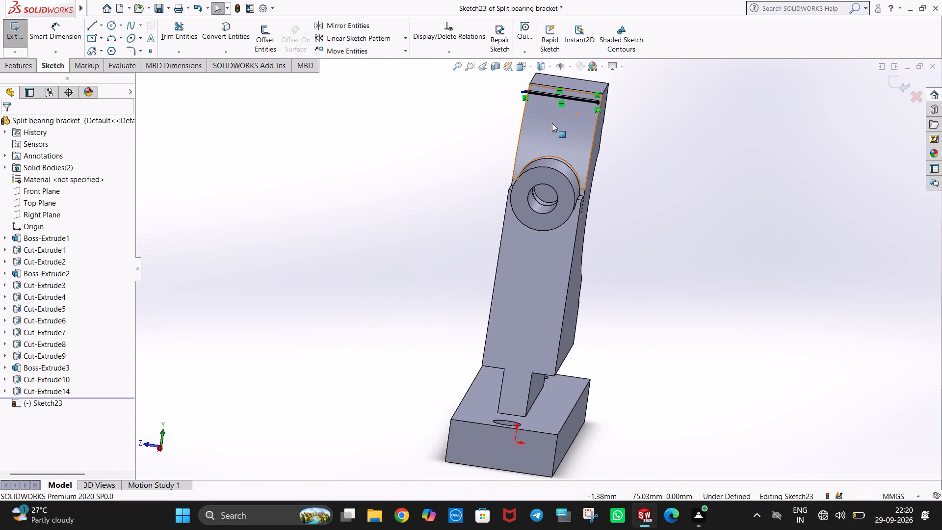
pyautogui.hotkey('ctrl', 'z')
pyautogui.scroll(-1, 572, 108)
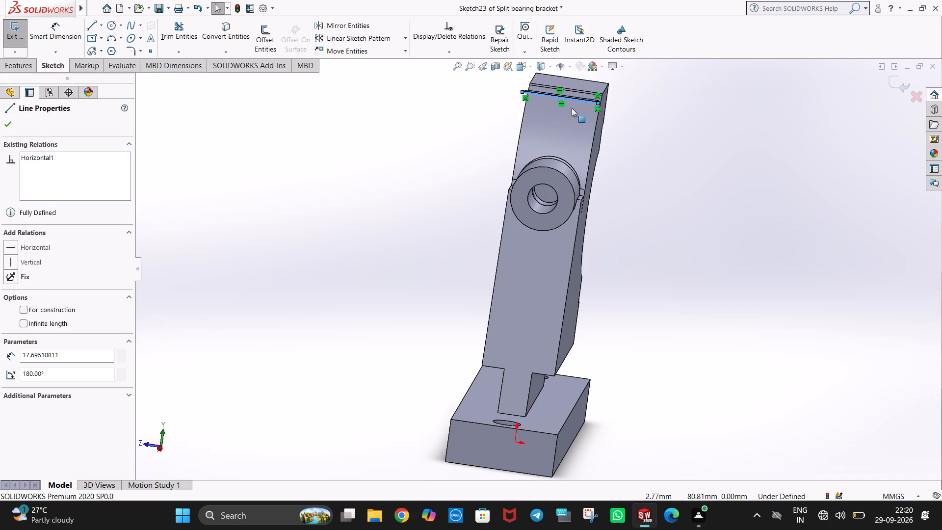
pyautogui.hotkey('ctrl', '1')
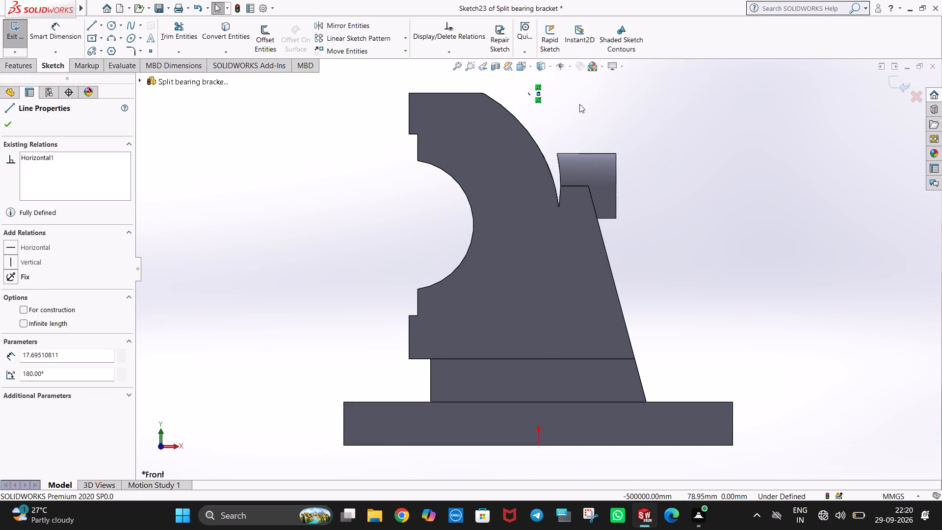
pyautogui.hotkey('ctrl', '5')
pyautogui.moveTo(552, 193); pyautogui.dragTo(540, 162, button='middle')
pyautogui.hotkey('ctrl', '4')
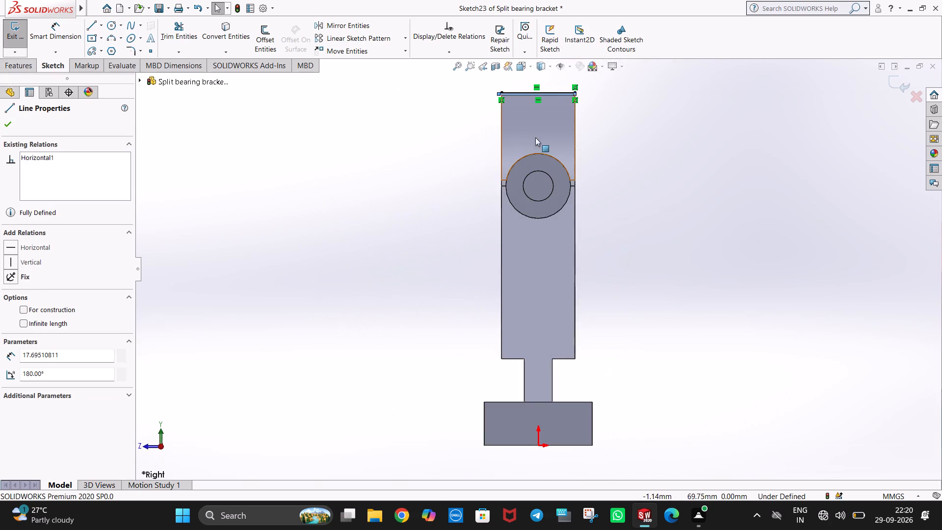
# Delete the lower horizontal sketch line that overshoots the bracket's side edge.
pyautogui.scroll(-3, 557, 100)
pyautogui.moveTo(485, 138); pyautogui.dragTo(478, 159, button='middle')
pyautogui.scroll(1, 483, 152)
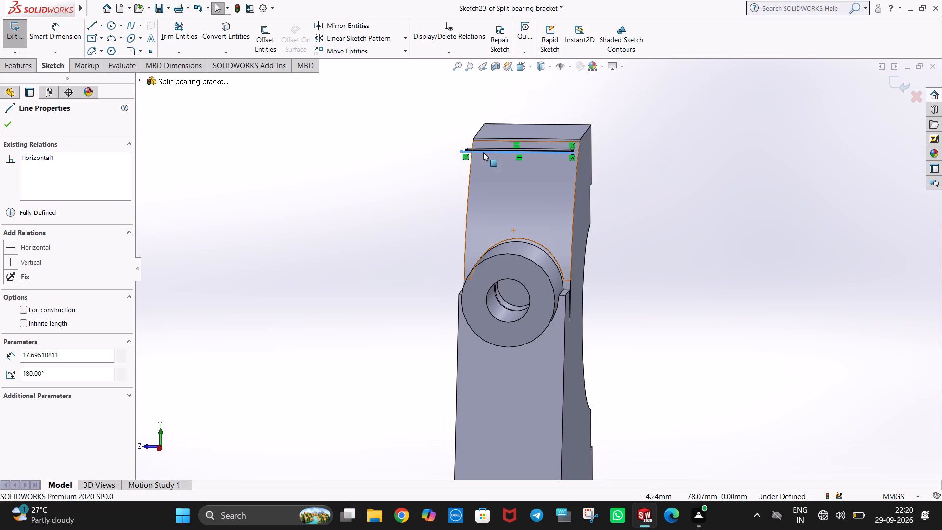
pyautogui.hotkey('ctrl', '4')
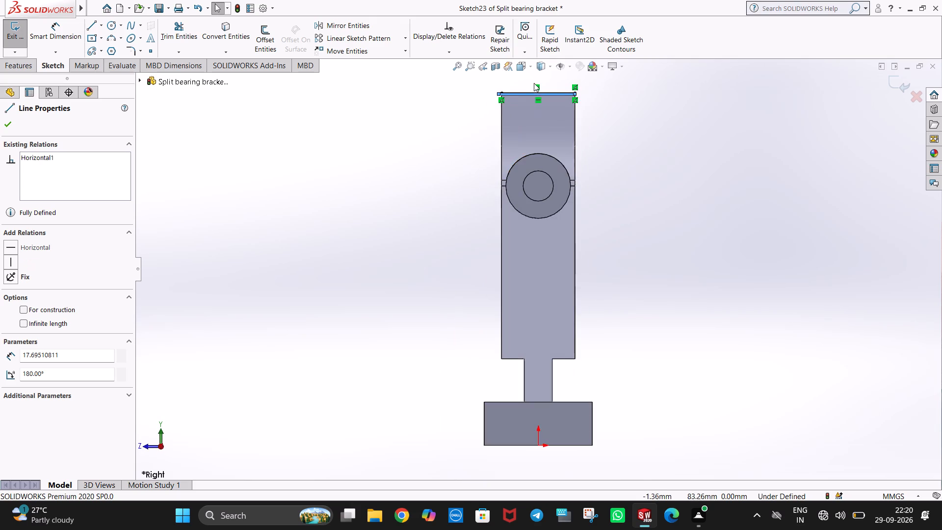
pyautogui.scroll(-3, 534, 83)
pyautogui.scroll(-8, 522, 132)
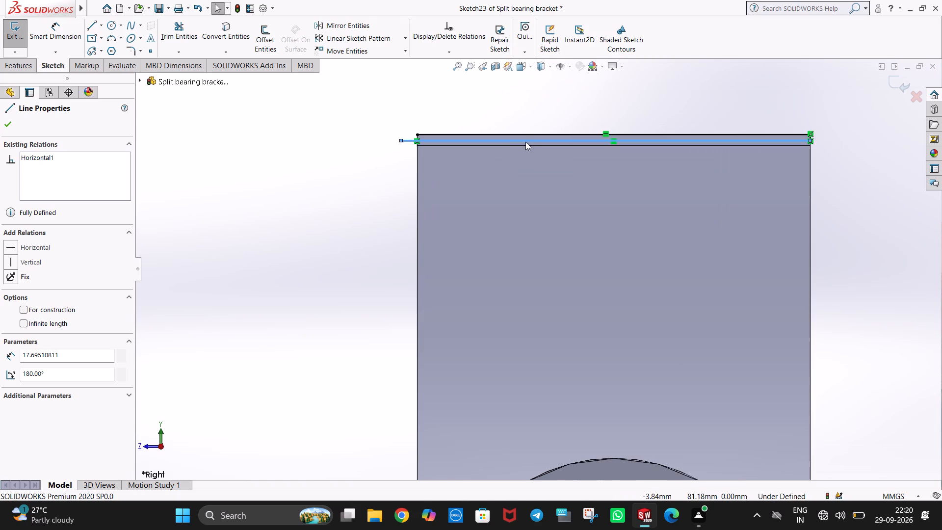
pyautogui.click(537, 123)
pyautogui.press('Escape')
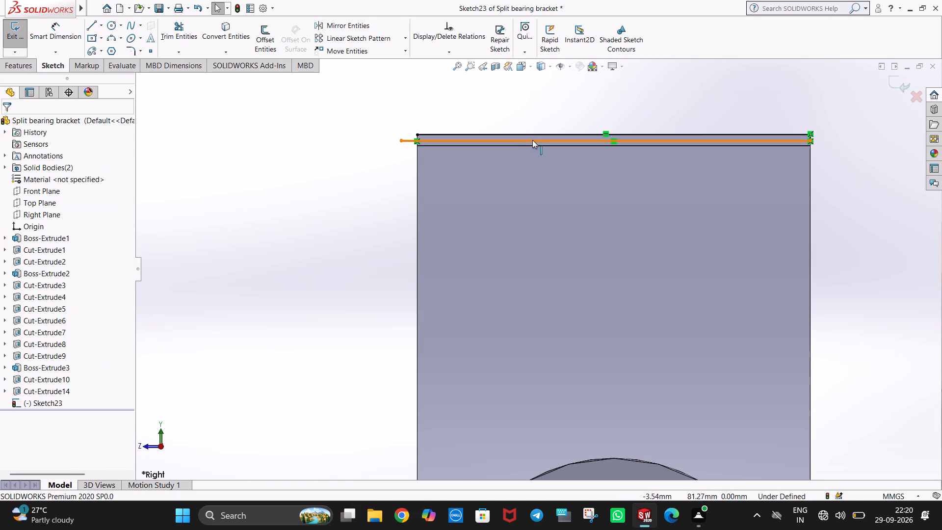
pyautogui.click(532, 140)
pyautogui.press('Delete')
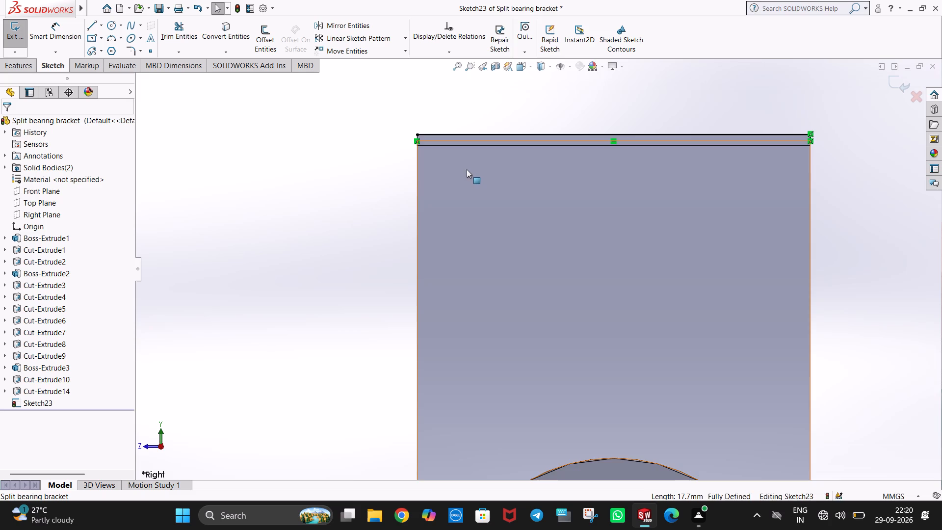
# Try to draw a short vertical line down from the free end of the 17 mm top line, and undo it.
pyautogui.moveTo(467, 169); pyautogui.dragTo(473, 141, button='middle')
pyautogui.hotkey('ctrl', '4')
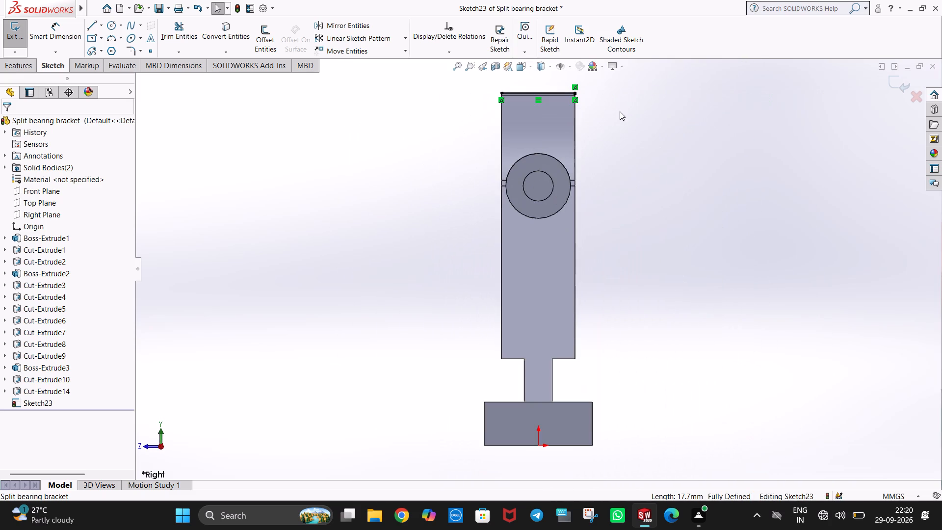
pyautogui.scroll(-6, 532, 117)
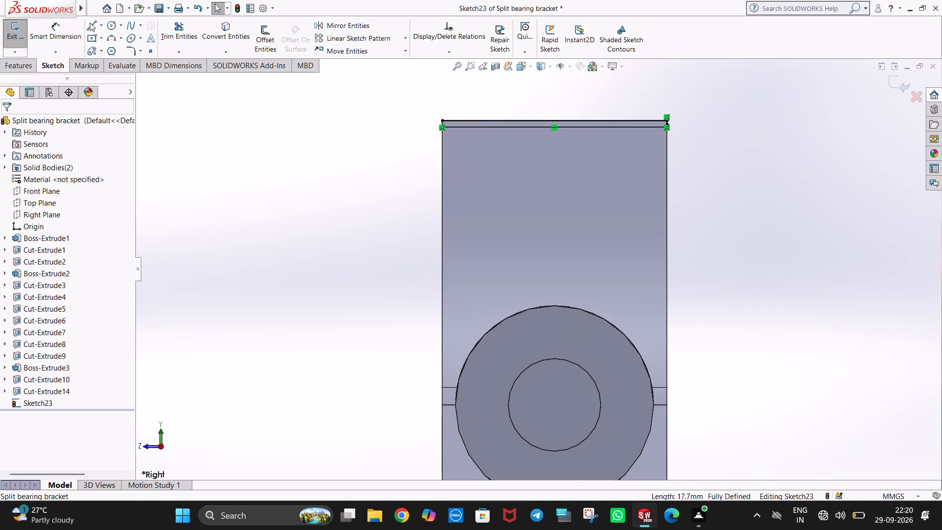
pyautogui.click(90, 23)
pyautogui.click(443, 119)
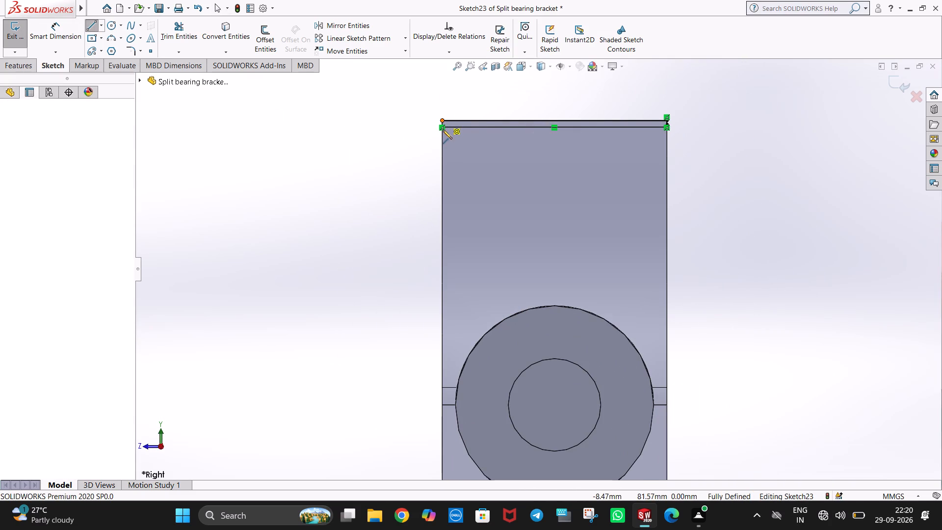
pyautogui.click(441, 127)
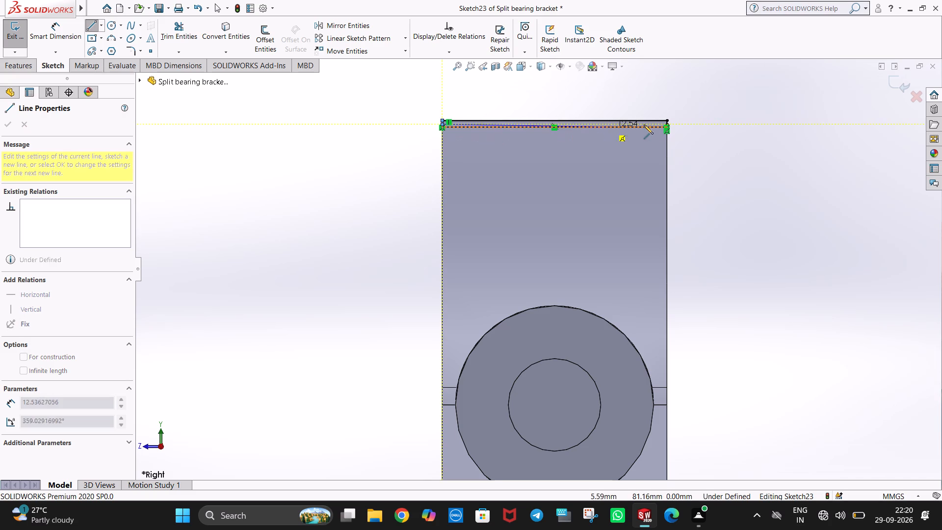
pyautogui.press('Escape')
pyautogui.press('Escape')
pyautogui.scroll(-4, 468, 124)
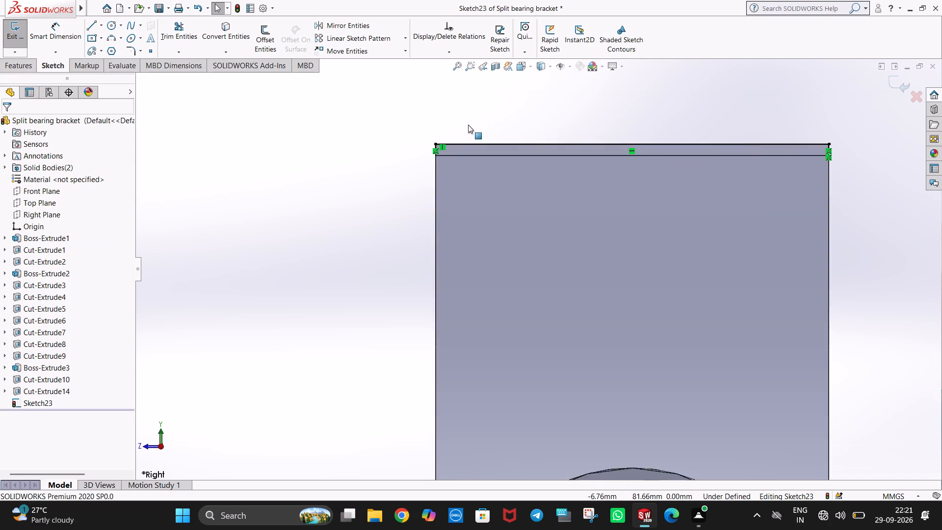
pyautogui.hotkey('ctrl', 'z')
# Close the thin strip outline with lines along the bracket's top face edges, making it 17 mm wide and about 0.49 mm tall.
pyautogui.scroll(-2, 482, 163)
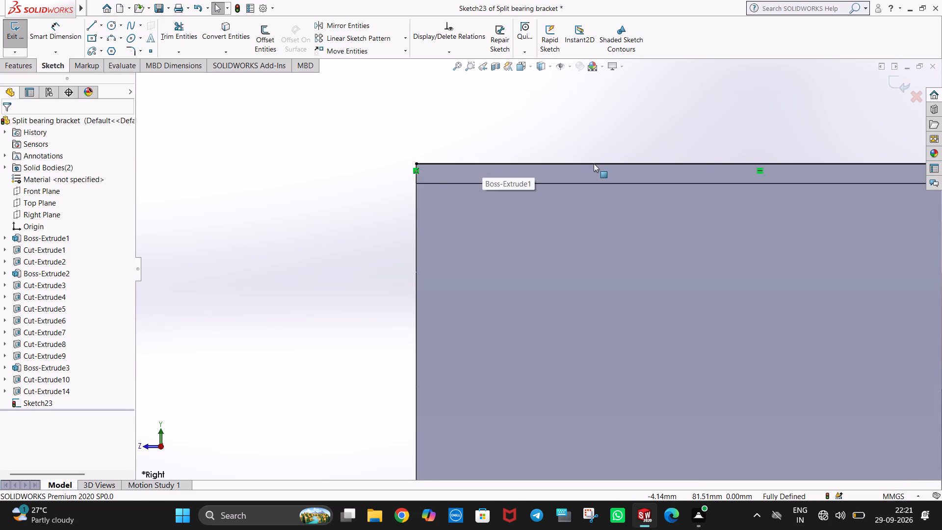
pyautogui.scroll(4, 594, 163)
pyautogui.scroll(-1, 653, 206)
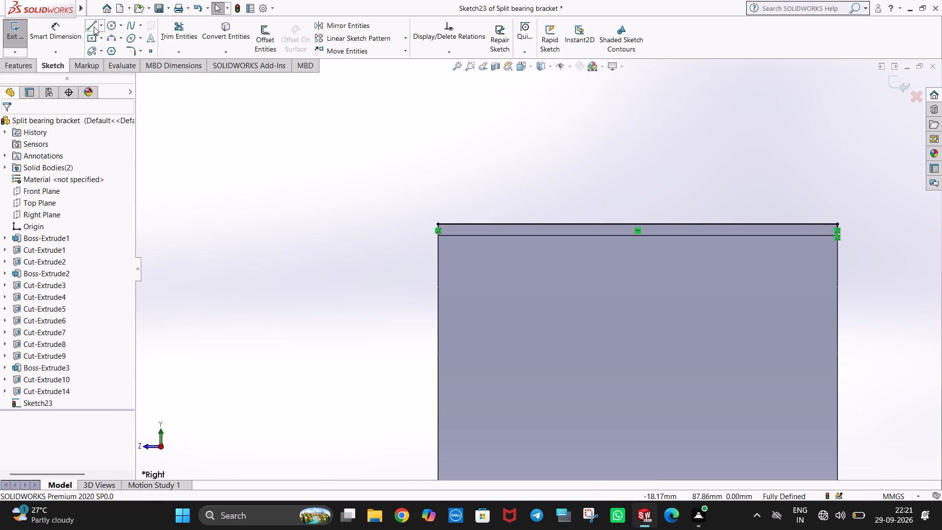
pyautogui.click(94, 26)
pyautogui.click(438, 224)
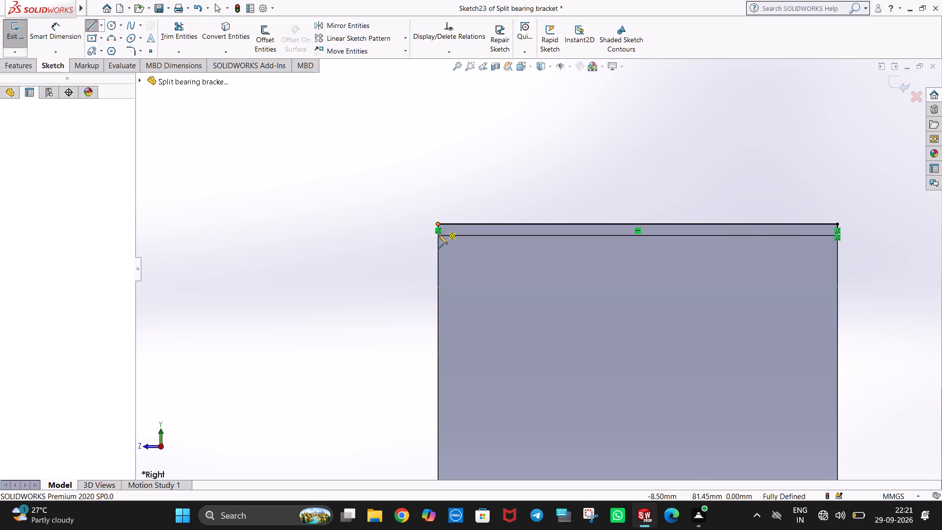
pyautogui.click(438, 235)
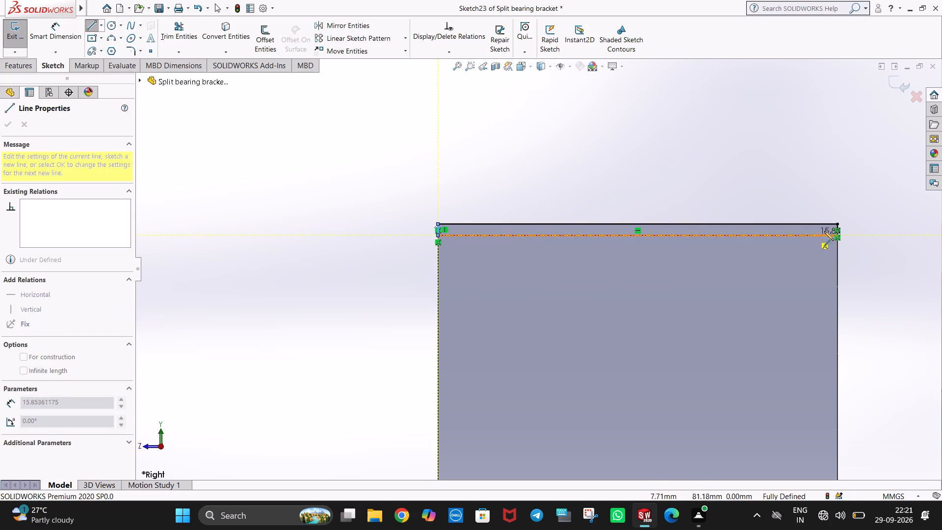
pyautogui.click(837, 235)
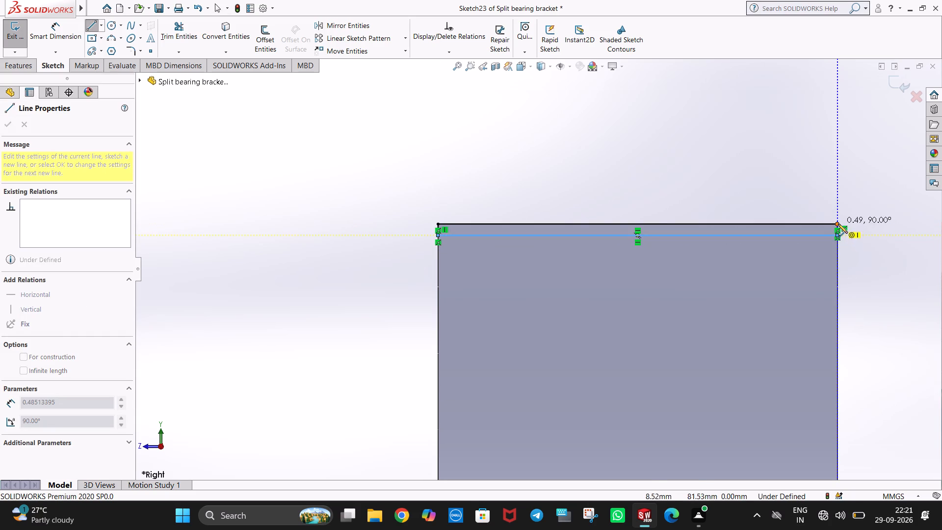
pyautogui.click(838, 224)
pyautogui.press('Escape')
pyautogui.press('Escape')
pyautogui.moveTo(833, 265); pyautogui.dragTo(820, 267, button='middle')
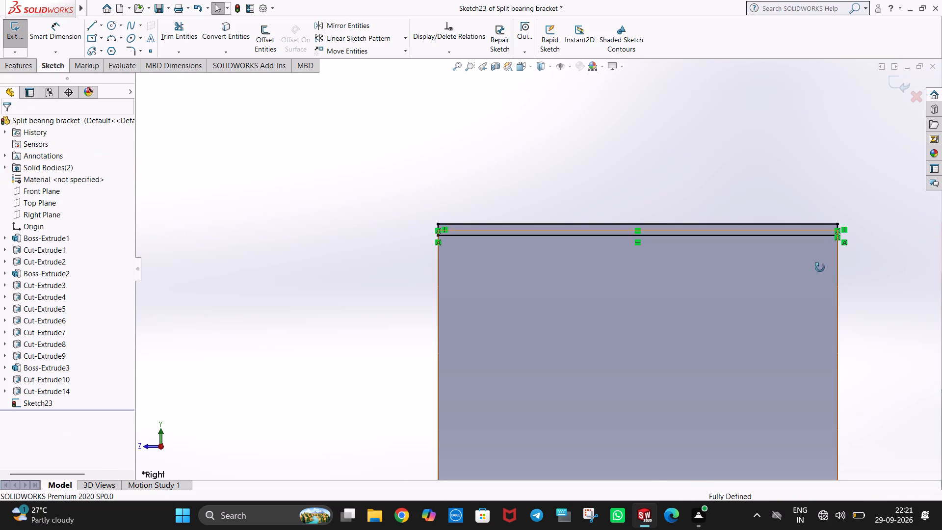
pyautogui.moveTo(820, 267); pyautogui.dragTo(801, 273, button='middle')
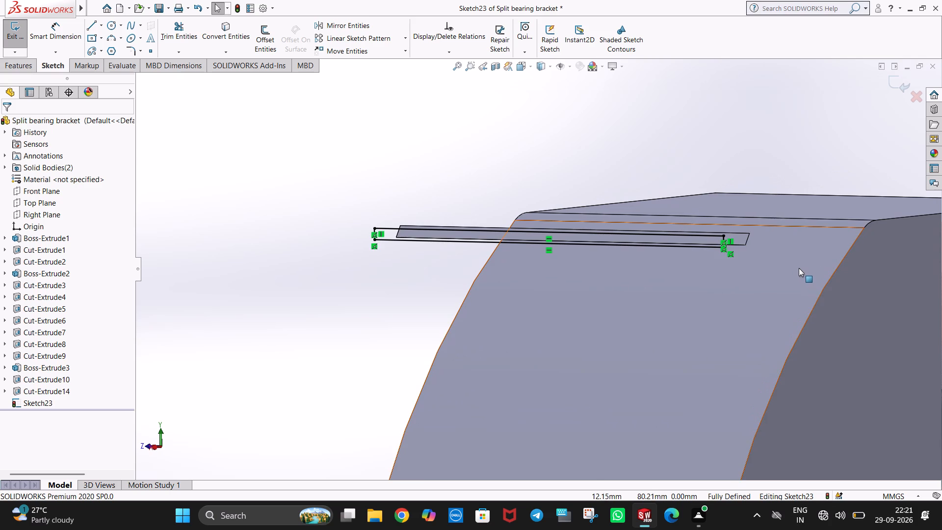
# Extrude-cut the closed thin strip region with a Blind depth of 5 mm to remove the sliver above the boss.
pyautogui.hotkey('ctrl', '4')
pyautogui.click(6, 65)
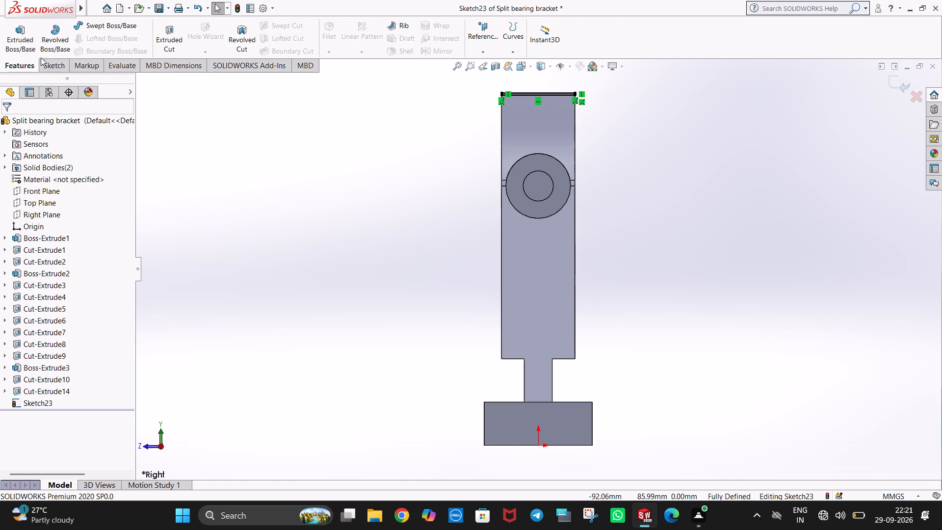
pyautogui.click(170, 40)
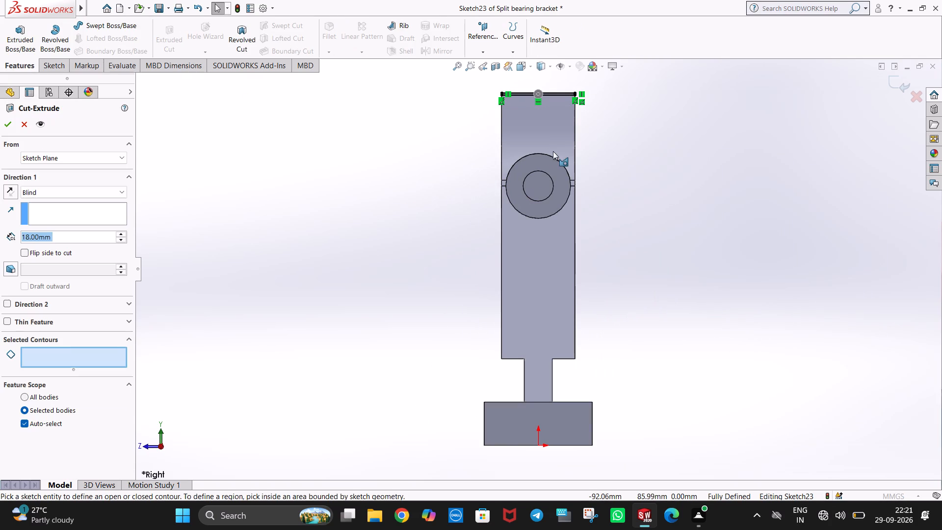
pyautogui.scroll(-7, 534, 130)
pyautogui.click(532, 95)
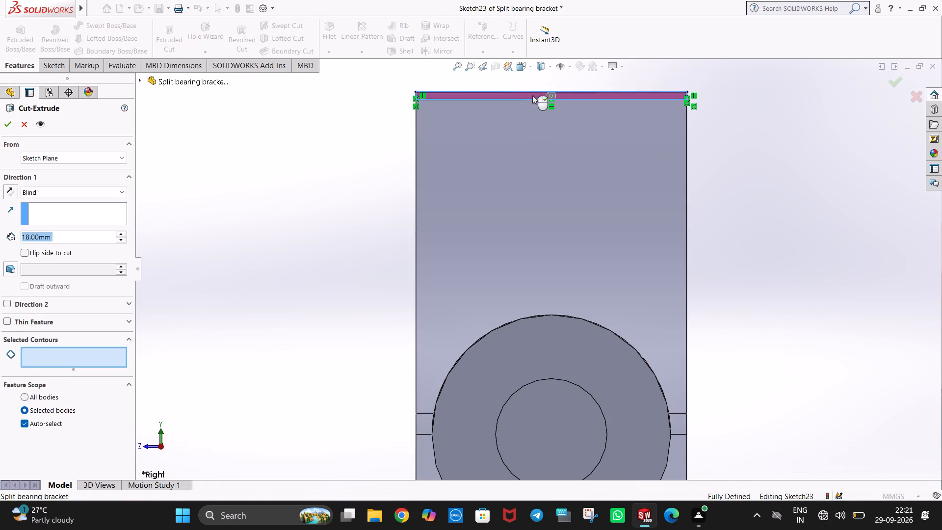
pyautogui.moveTo(479, 145); pyautogui.dragTo(547, 191, button='middle')
pyautogui.scroll(3, 547, 189)
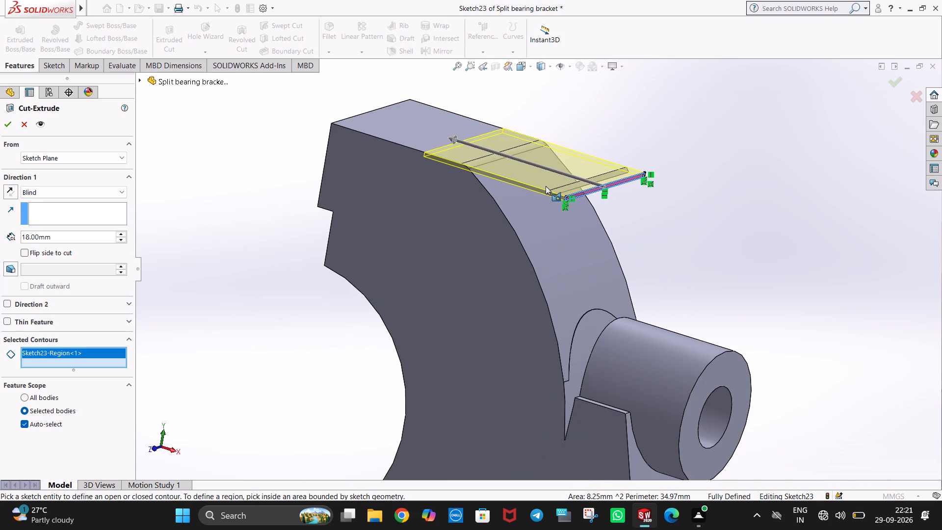
pyautogui.click(28, 234)
pyautogui.press('BackSpace')
pyautogui.press('BackSpace')
pyautogui.press('5')
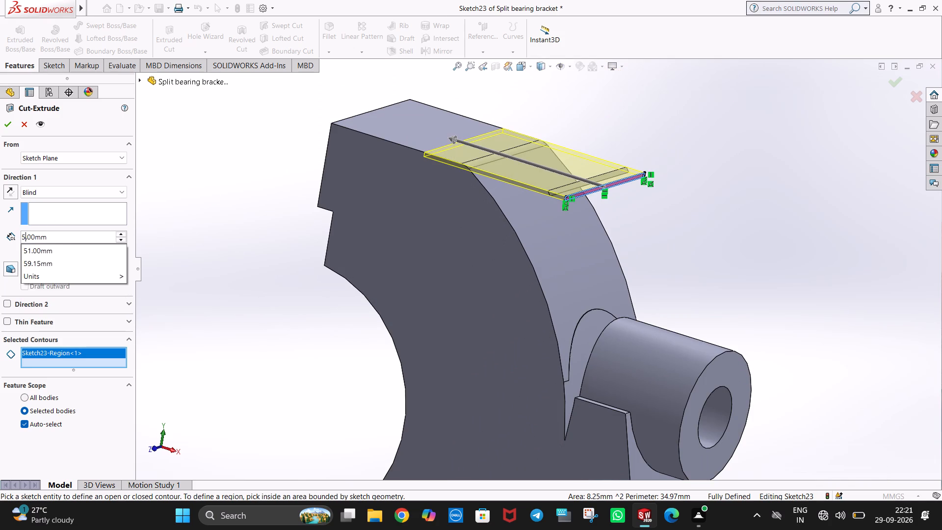
pyautogui.press('Return')
pyautogui.click(10, 123)
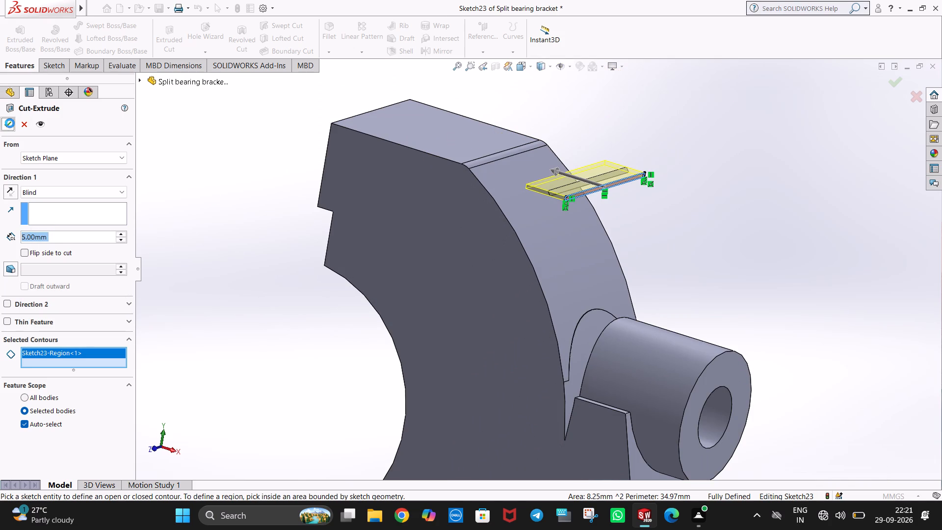
pyautogui.moveTo(659, 199); pyautogui.dragTo(691, 162, button='middle')
pyautogui.scroll(2, 692, 185)
pyautogui.moveTo(703, 210); pyautogui.dragTo(650, 217, button='middle')
pyautogui.scroll(1, 680, 285)
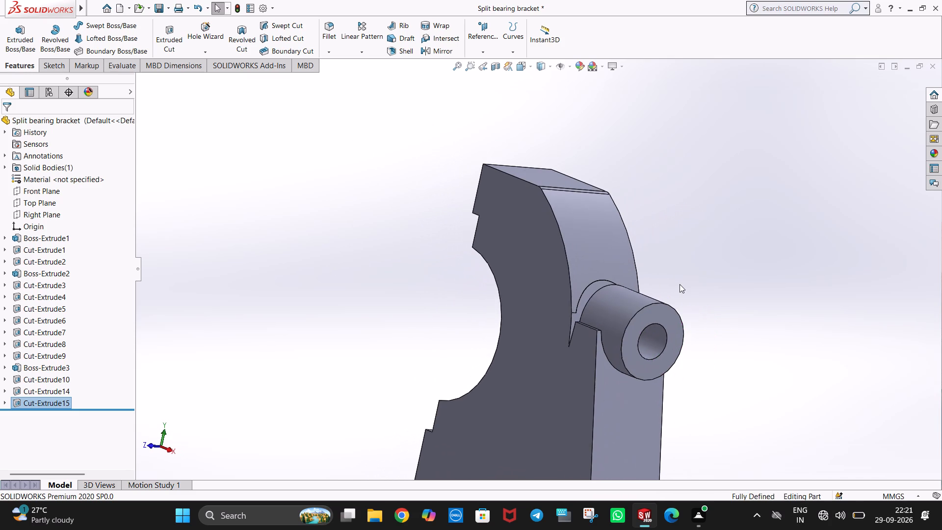
# On the boss's end face, sketch a circle of 7.5 mm radius centred on the hole and matching the boss's outer edge.
pyautogui.hotkey('ctrl', '4')
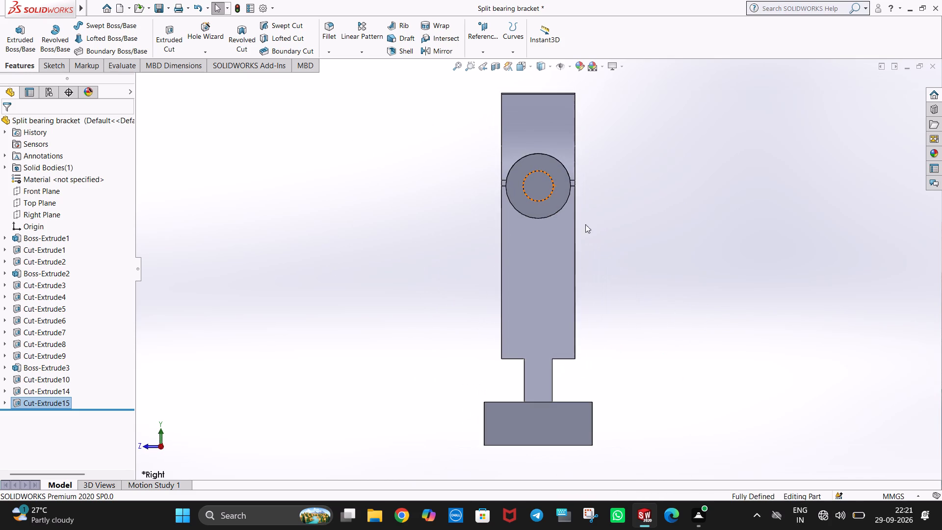
pyautogui.rightClick(560, 181)
pyautogui.click(580, 166)
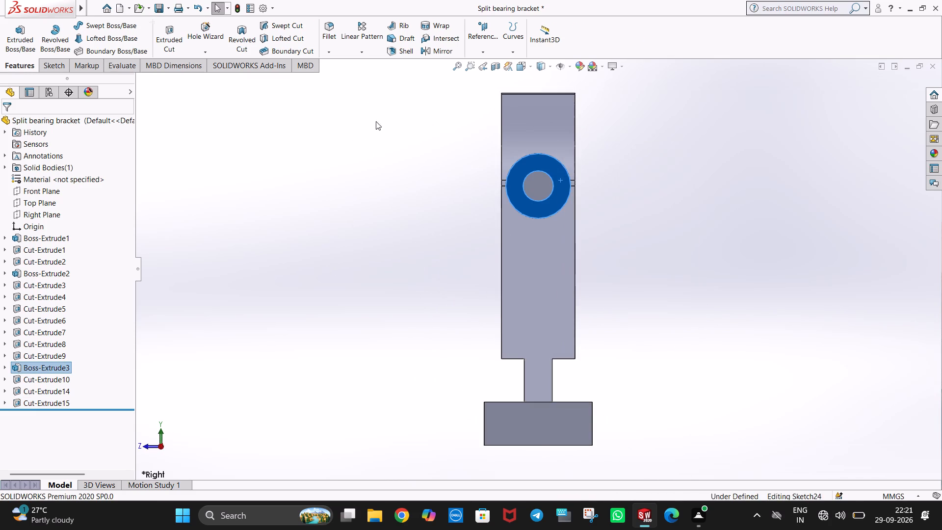
pyautogui.click(108, 26)
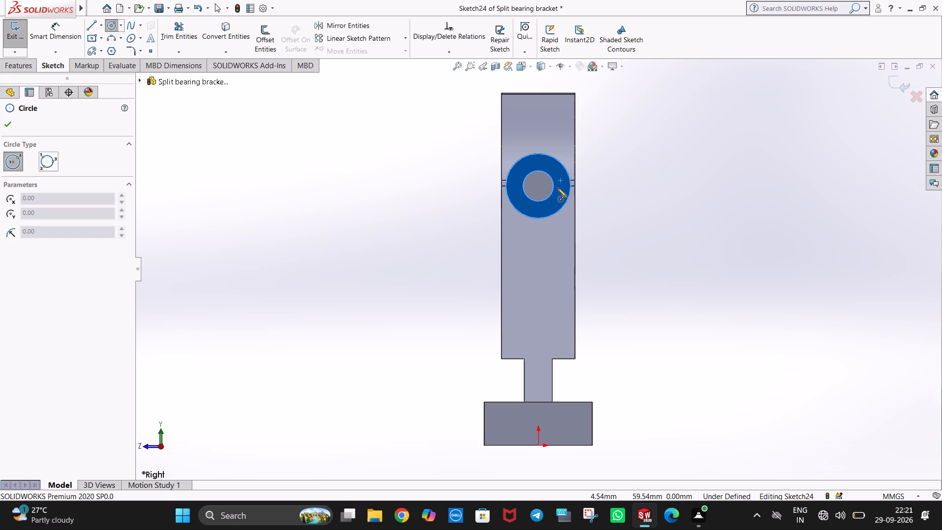
pyautogui.click(539, 186)
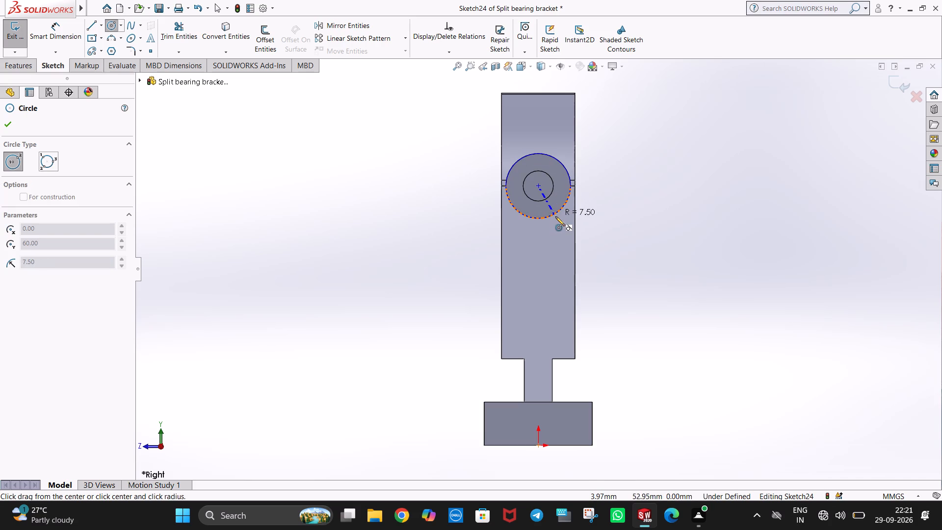
pyautogui.click(555, 214)
pyautogui.press('Escape')
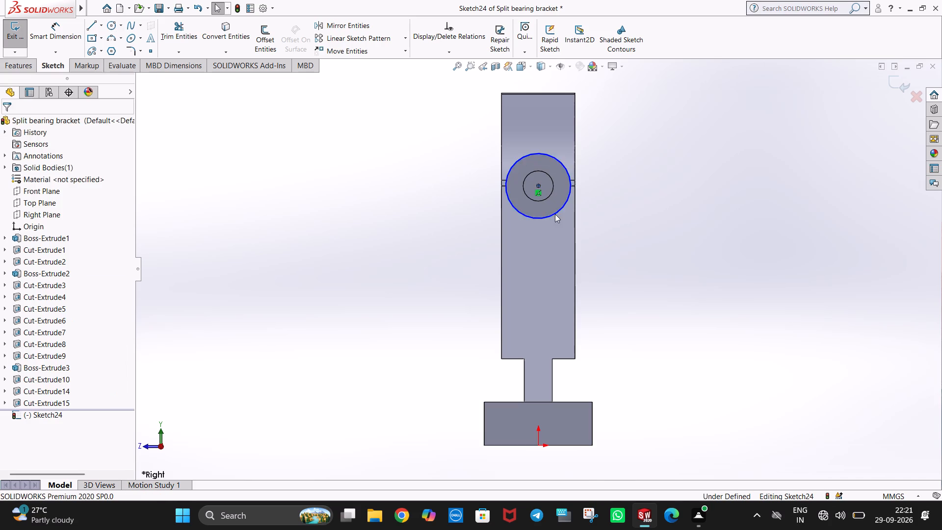
pyautogui.press('Escape')
# Extrude the 7.5 mm radius circle as a merged boss, Blind 18 mm deep in the reversed direction into the curved bracket body.
pyautogui.click(26, 68)
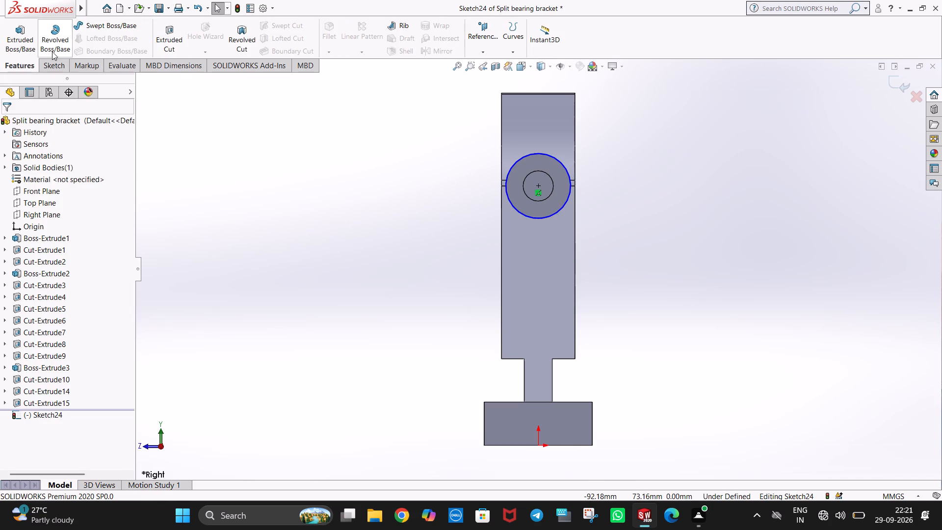
pyautogui.click(15, 44)
pyautogui.moveTo(486, 266); pyautogui.dragTo(550, 281, button='middle')
pyautogui.moveTo(547, 278); pyautogui.dragTo(569, 281, button='middle')
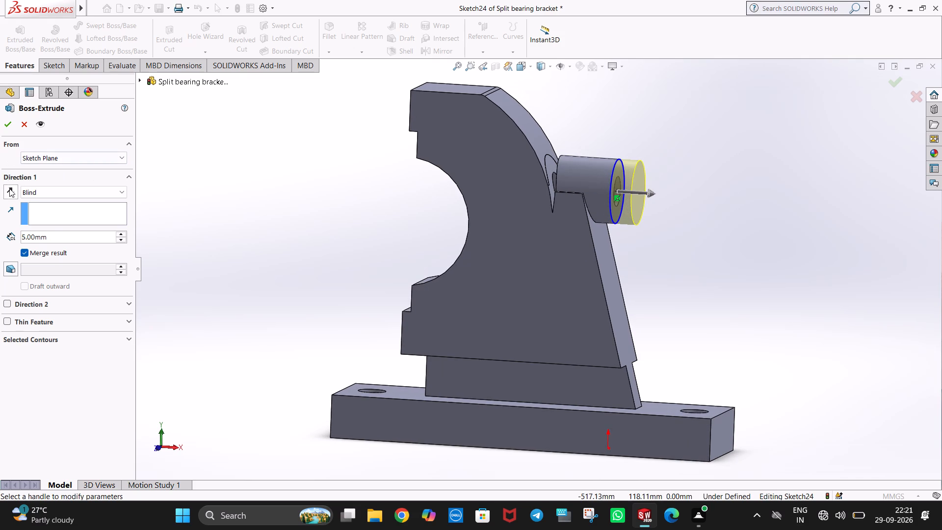
pyautogui.click(9, 188)
pyautogui.moveTo(53, 237); pyautogui.dragTo(20, 240)
pyautogui.write('18')
pyautogui.press('Return')
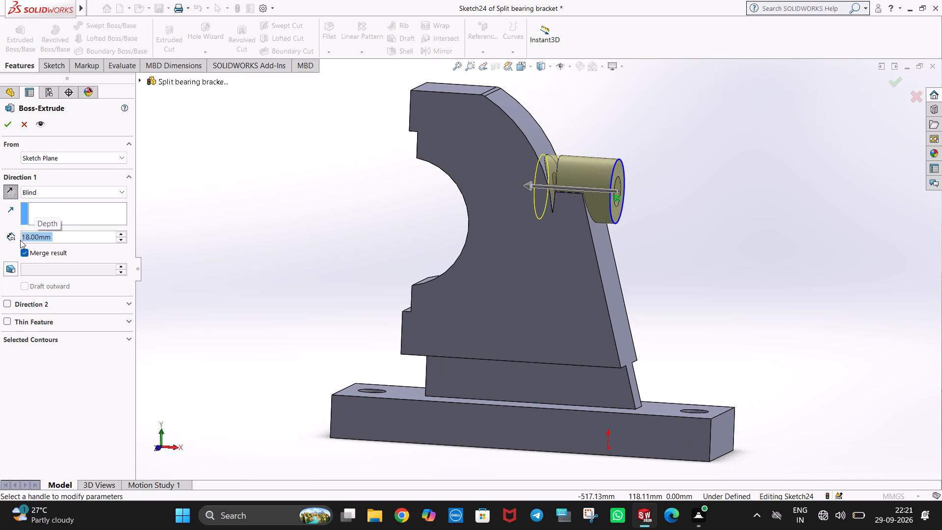
pyautogui.moveTo(545, 234); pyautogui.dragTo(501, 265, button='middle')
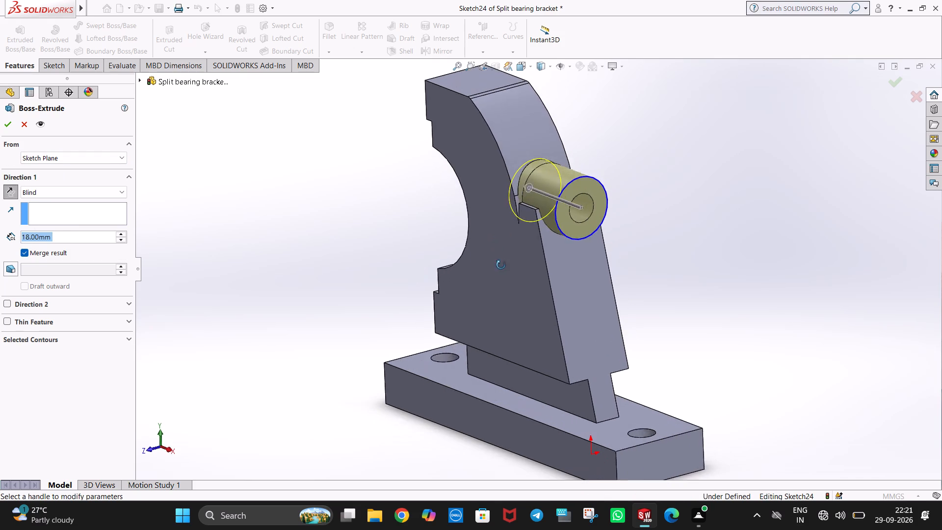
pyautogui.moveTo(501, 265); pyautogui.dragTo(546, 308, button='middle')
pyautogui.moveTo(534, 298); pyautogui.dragTo(558, 234, button='middle')
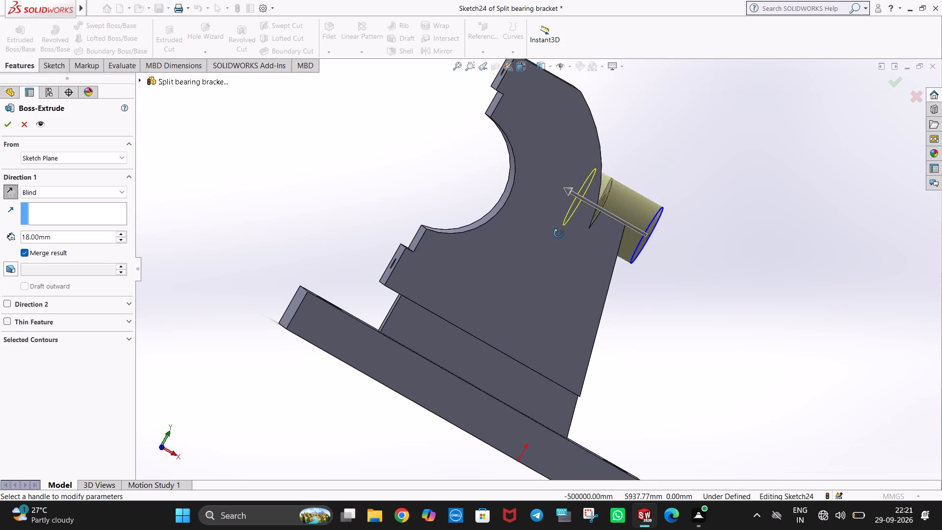
pyautogui.moveTo(558, 234); pyautogui.dragTo(547, 218, button='middle')
pyautogui.click(5, 124)
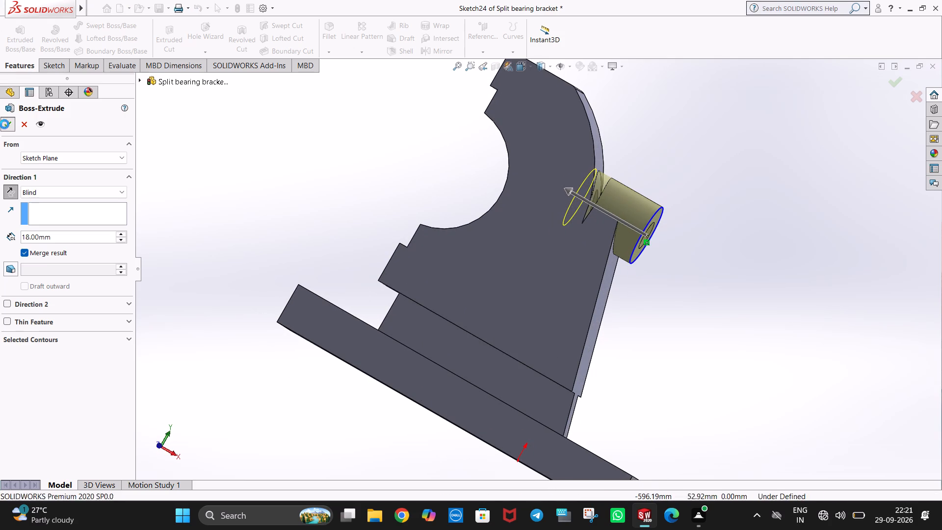
pyautogui.click(719, 206)
# Sketch a circle of 3.5 mm radius on the boss's end face, concentric with the boss.
pyautogui.moveTo(723, 206); pyautogui.dragTo(693, 204, button='middle')
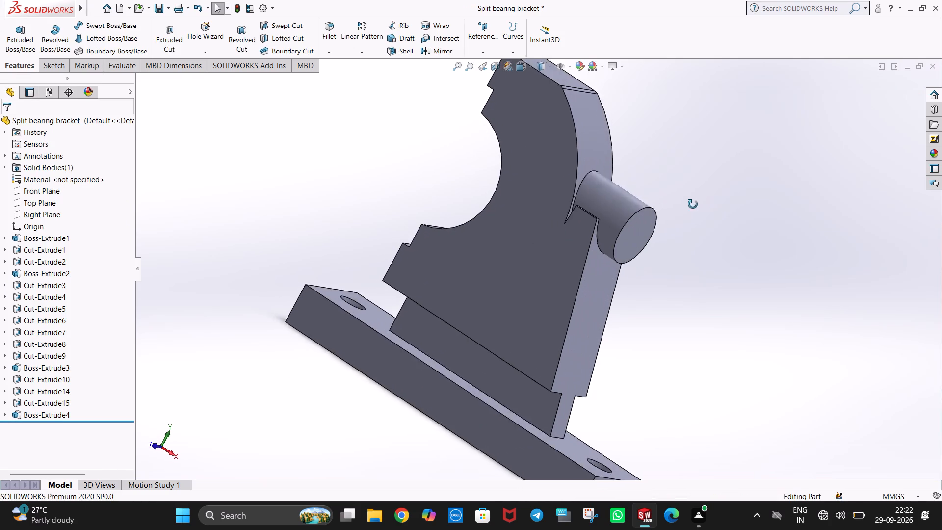
pyautogui.moveTo(693, 204); pyautogui.dragTo(665, 187, button='middle')
pyautogui.rightClick(593, 224)
pyautogui.click(613, 208)
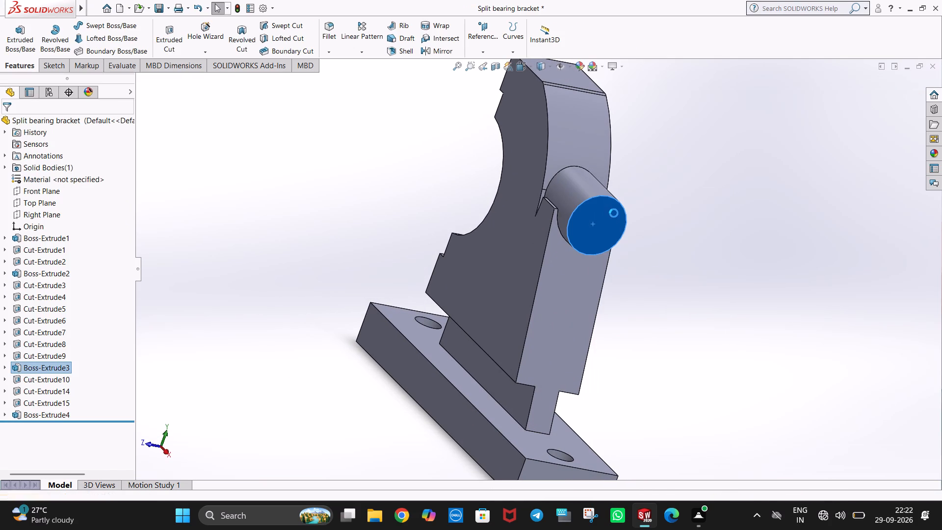
pyautogui.moveTo(709, 259); pyautogui.dragTo(683, 208, button='middle')
pyautogui.click(113, 26)
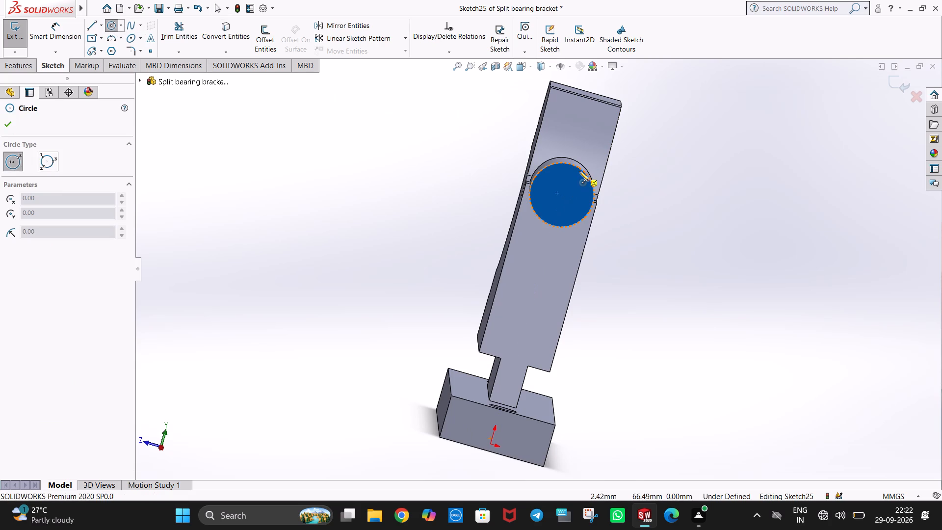
pyautogui.click(563, 196)
pyautogui.click(569, 210)
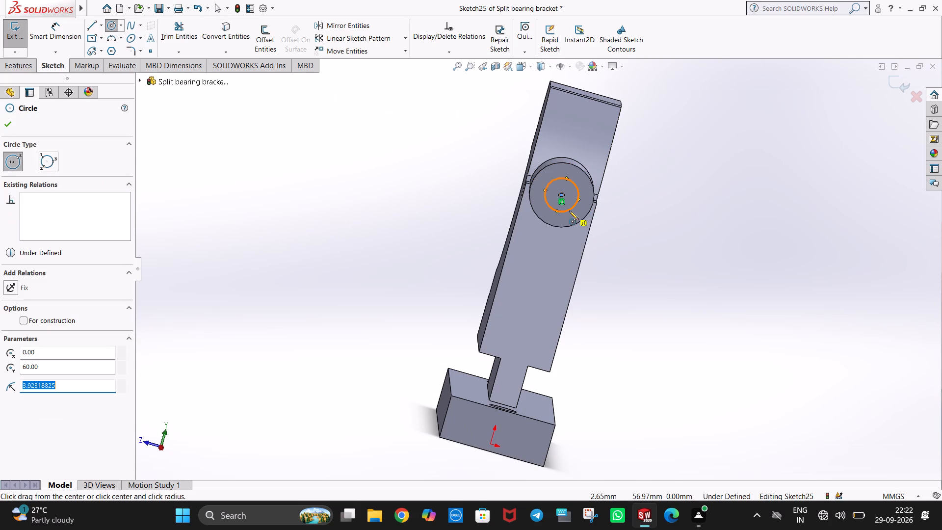
pyautogui.write('3.5')
pyautogui.press('Return')
pyautogui.press('Escape')
pyautogui.press('Escape')
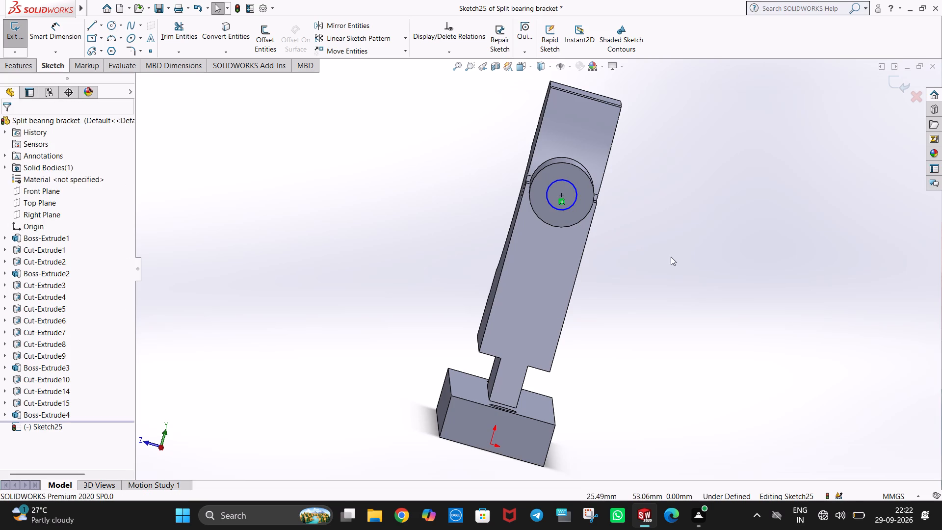
pyautogui.click(671, 257)
# Add a diameter dimension to the small circle on the boss's end face.
pyautogui.moveTo(600, 251); pyautogui.dragTo(625, 237, button='middle')
pyautogui.click(65, 31)
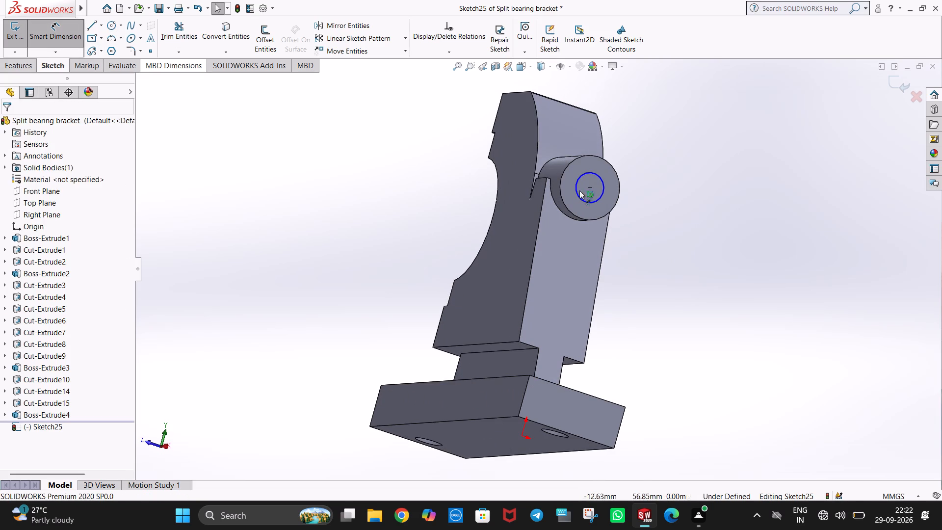
pyautogui.click(605, 187)
pyautogui.click(649, 197)
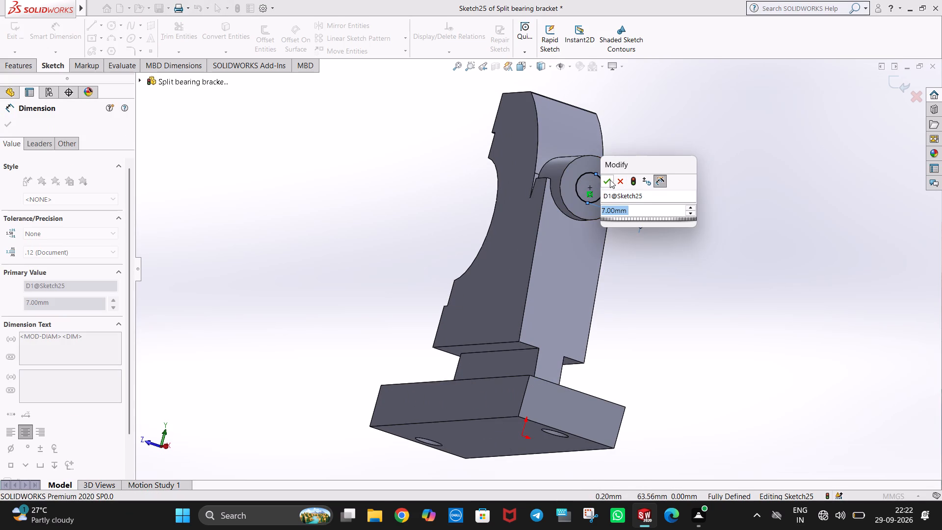
pyautogui.click(610, 180)
pyautogui.click(663, 129)
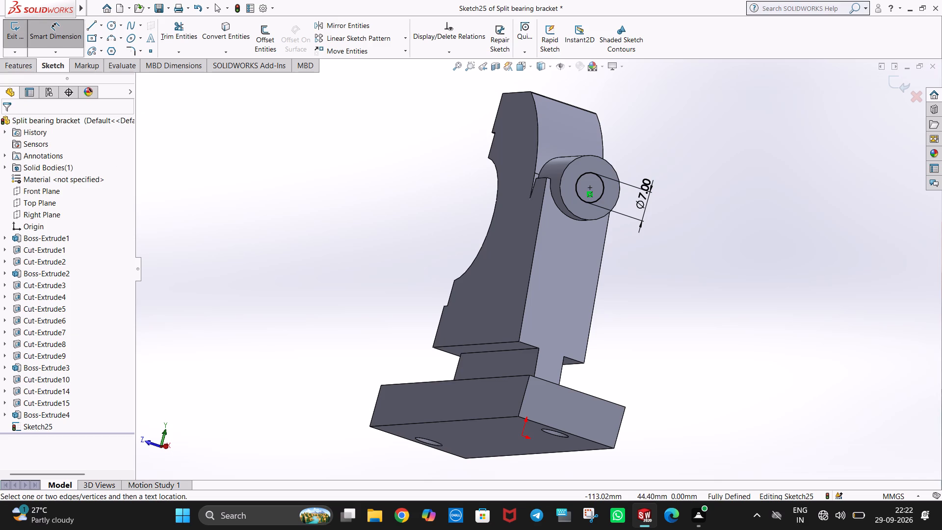
# Extrude-cut the small circle with a Blind depth of 18 mm to reopen the hole through the boss.
pyautogui.click(27, 67)
pyautogui.click(161, 45)
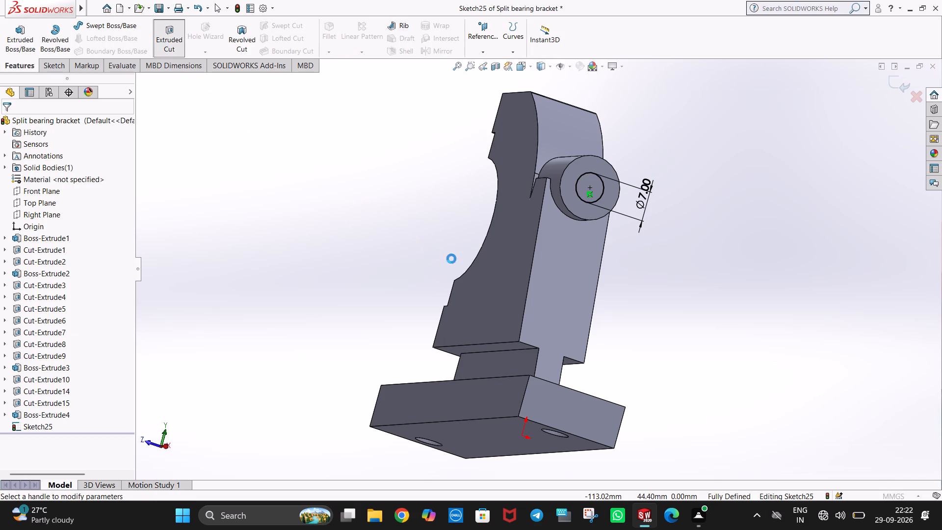
pyautogui.moveTo(466, 265); pyautogui.dragTo(531, 269, button='middle')
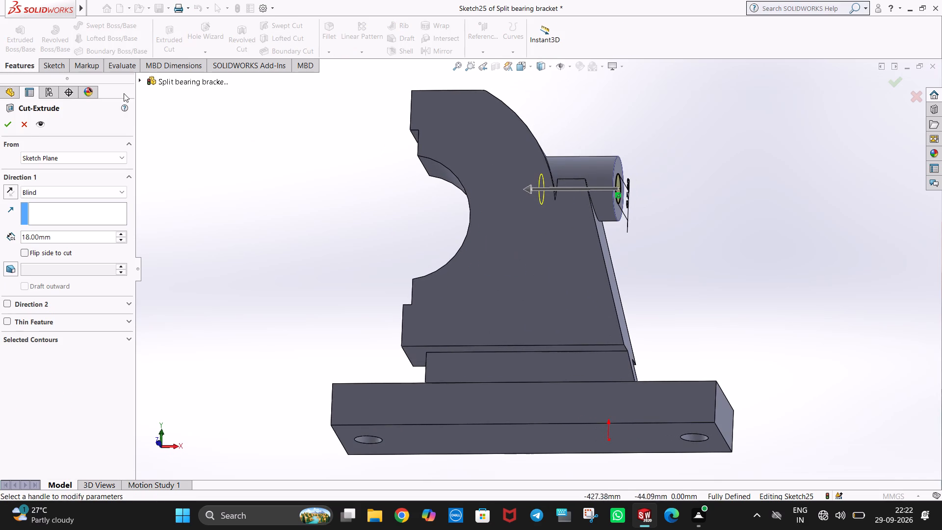
pyautogui.click(6, 121)
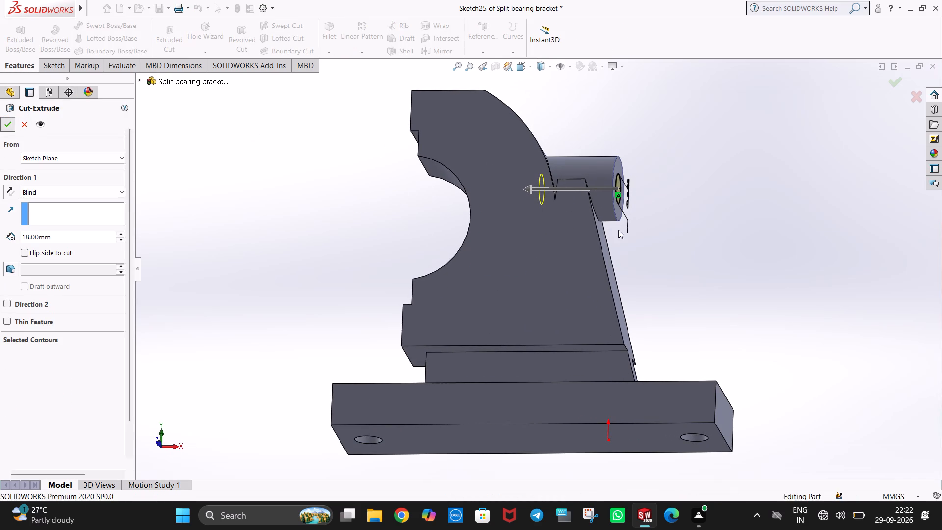
# Examine the bracket from the front, isometric and rotated views to check the boss, the bearing seat and the base.
pyautogui.moveTo(665, 219); pyautogui.dragTo(640, 271, button='middle')
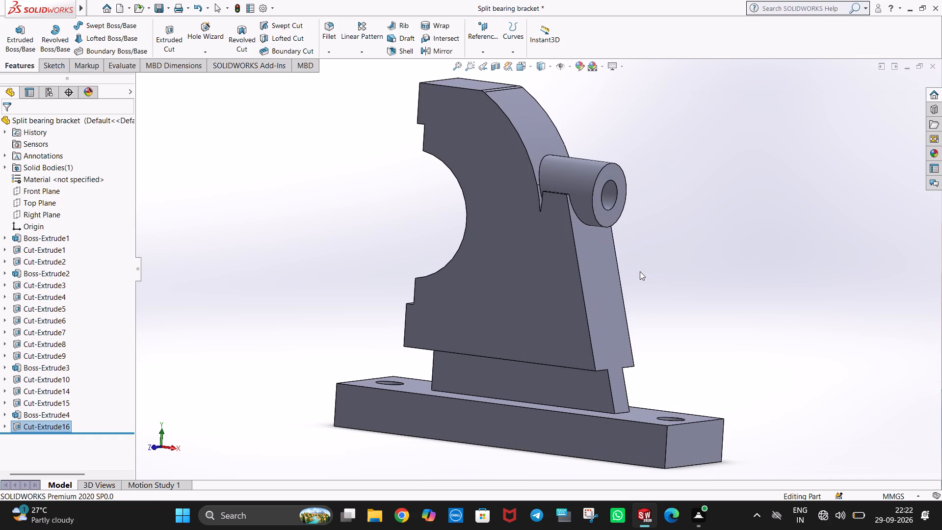
pyautogui.hotkey('ctrl', '1')
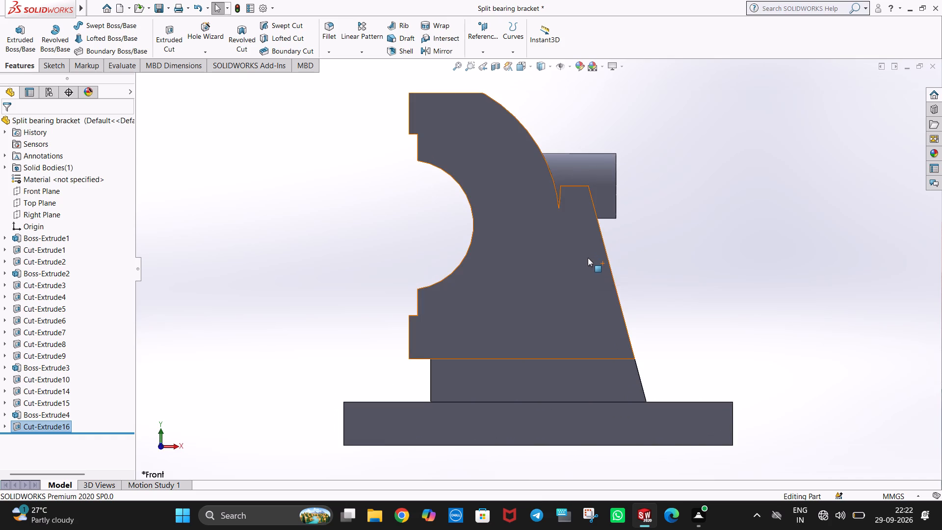
pyautogui.hotkey('ctrl', '7')
pyautogui.moveTo(509, 286); pyautogui.dragTo(581, 273, button='middle')
pyautogui.moveTo(433, 259); pyautogui.dragTo(475, 332, button='middle')
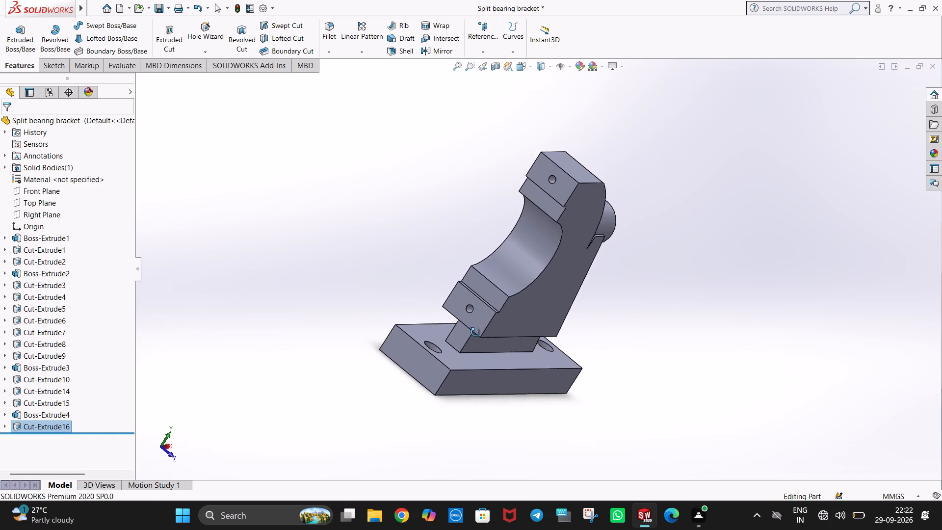
pyautogui.moveTo(475, 332); pyautogui.dragTo(486, 341, button='middle')
pyautogui.moveTo(664, 230); pyautogui.dragTo(662, 218, button='middle')
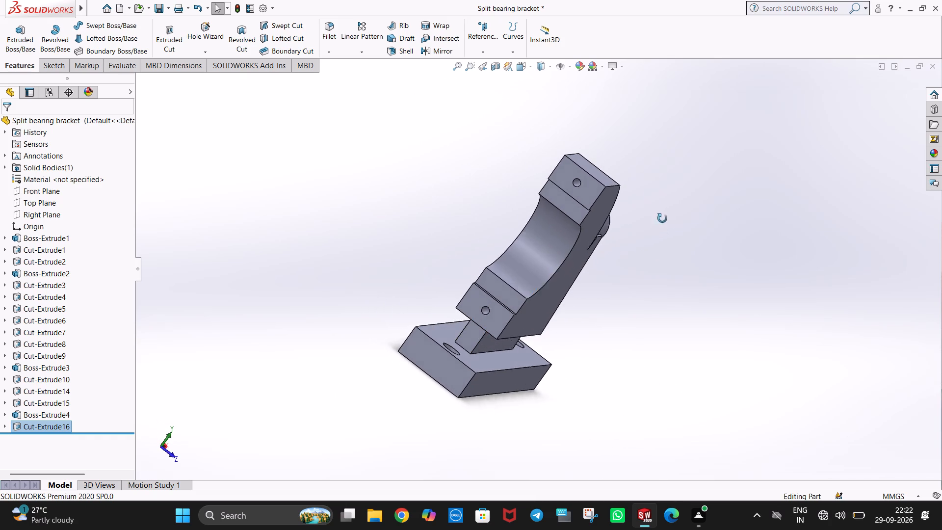
pyautogui.moveTo(662, 218); pyautogui.dragTo(636, 180, button='middle')
pyautogui.hotkey('ctrl', '1')
pyautogui.moveTo(418, 409); pyautogui.dragTo(489, 424, button='middle')
pyautogui.scroll(3, 484, 402)
pyautogui.moveTo(498, 355); pyautogui.dragTo(488, 363, button='middle')
pyautogui.scroll(-2, 488, 362)
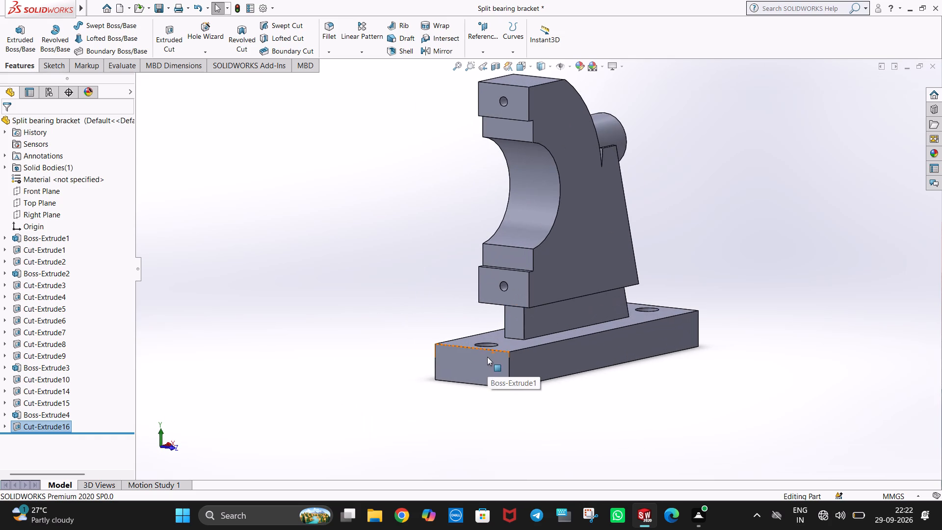
pyautogui.scroll(1, 487, 355)
# Save the split bearing bracket part.
pyautogui.hotkey('ctrl', 's')
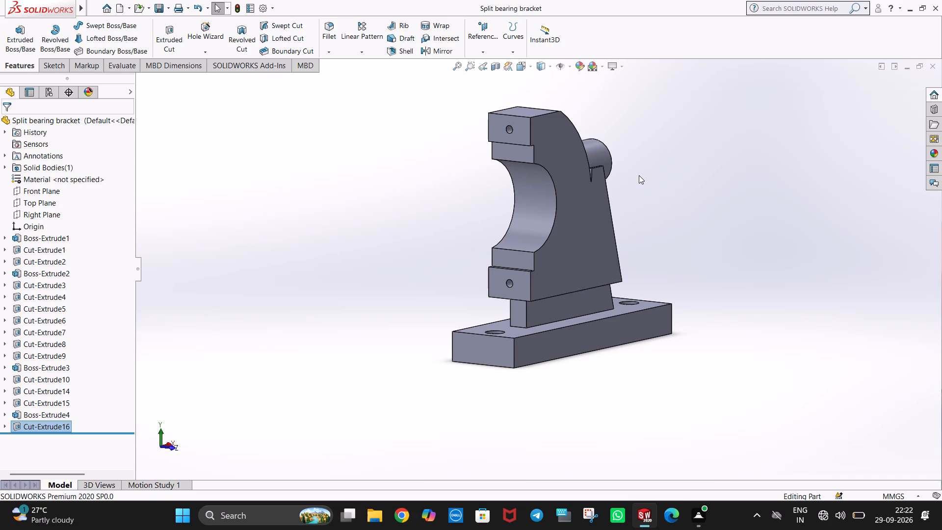
# With the bracket turned to show its split faces, capture a Snipping Tool screenshot of the whole SOLIDWORKS window.
pyautogui.moveTo(617, 205); pyautogui.dragTo(610, 206, button='middle')
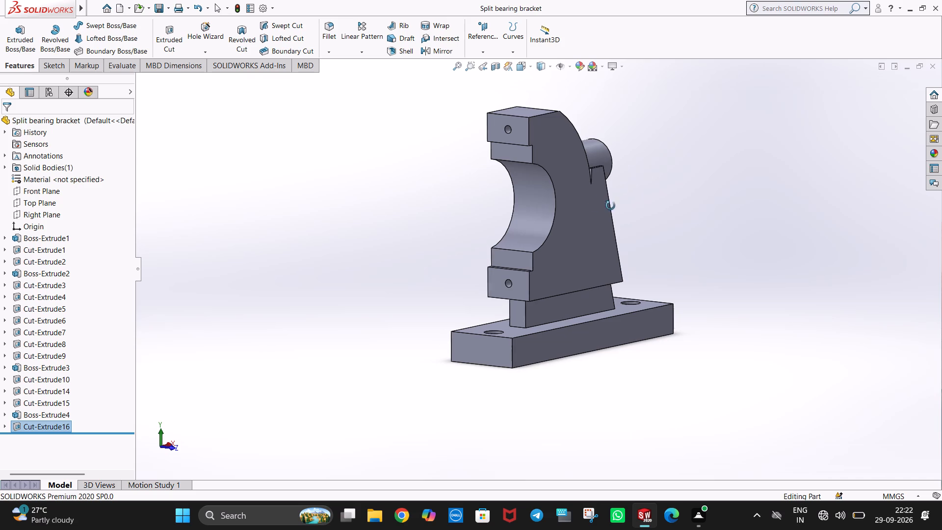
pyautogui.moveTo(610, 206); pyautogui.dragTo(566, 209, button='middle')
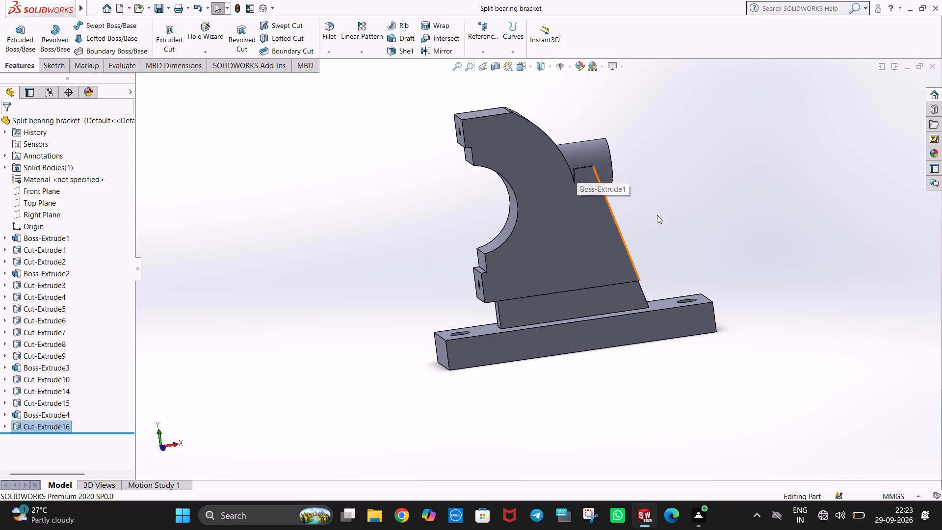
pyautogui.moveTo(657, 215); pyautogui.dragTo(733, 215, button='middle')
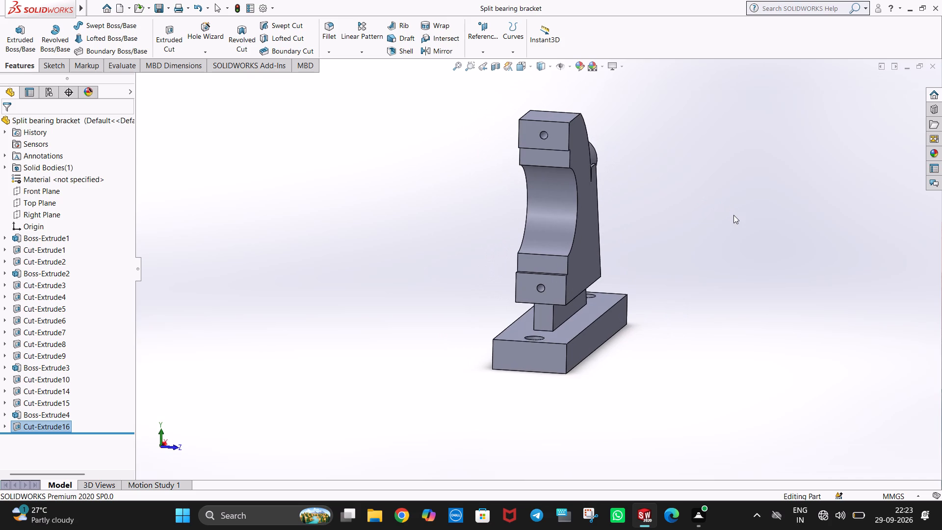
pyautogui.scroll(1, 733, 215)
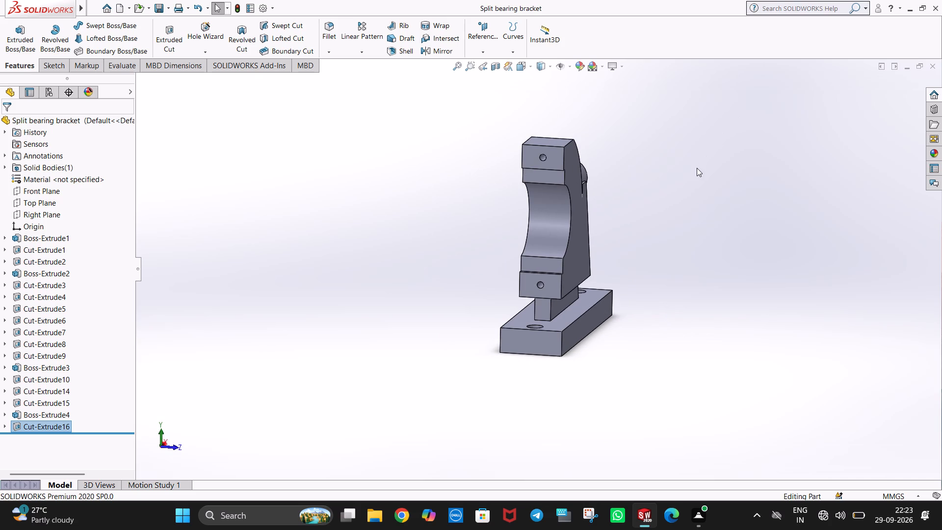
pyautogui.press('Print')
pyautogui.scroll(-2, 546, 279)
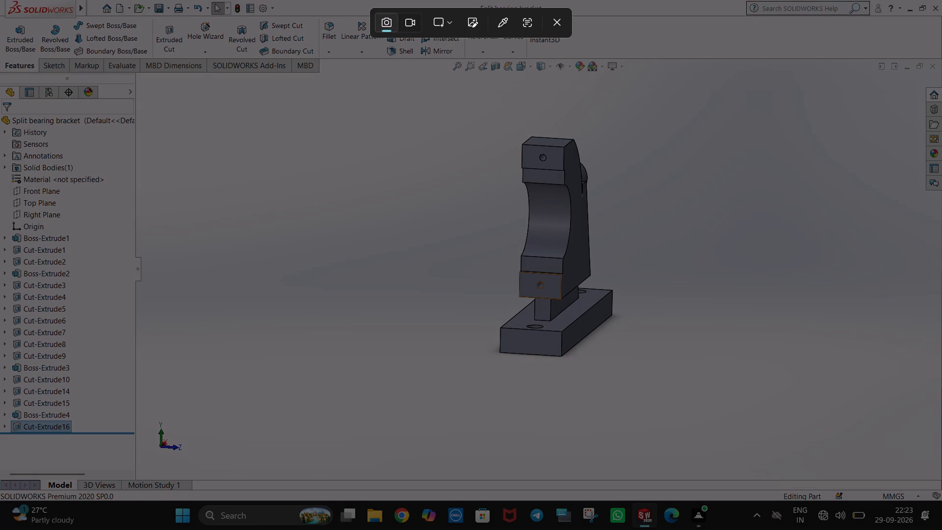
pyautogui.scroll(-1, 577, 227)
pyautogui.moveTo(0, 1); pyautogui.dragTo(407, 252)
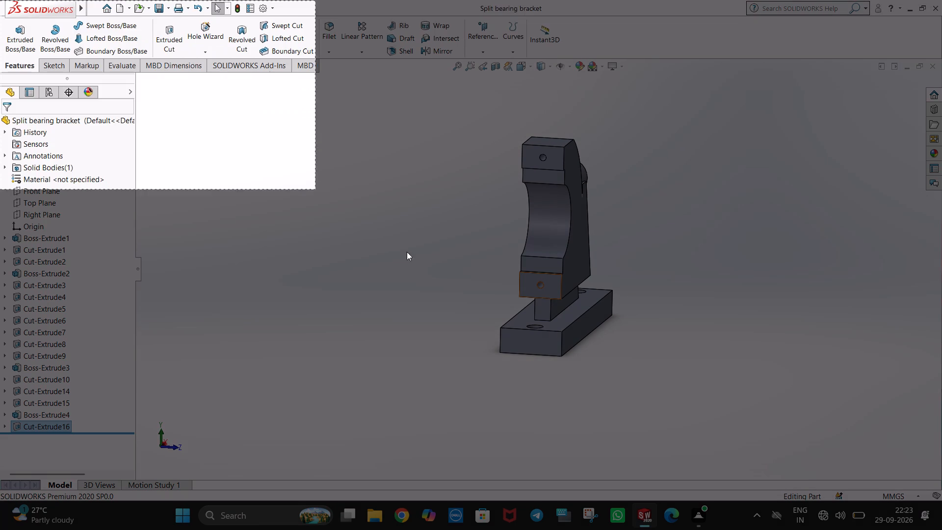
pyautogui.moveTo(407, 252); pyautogui.dragTo(941, 500)
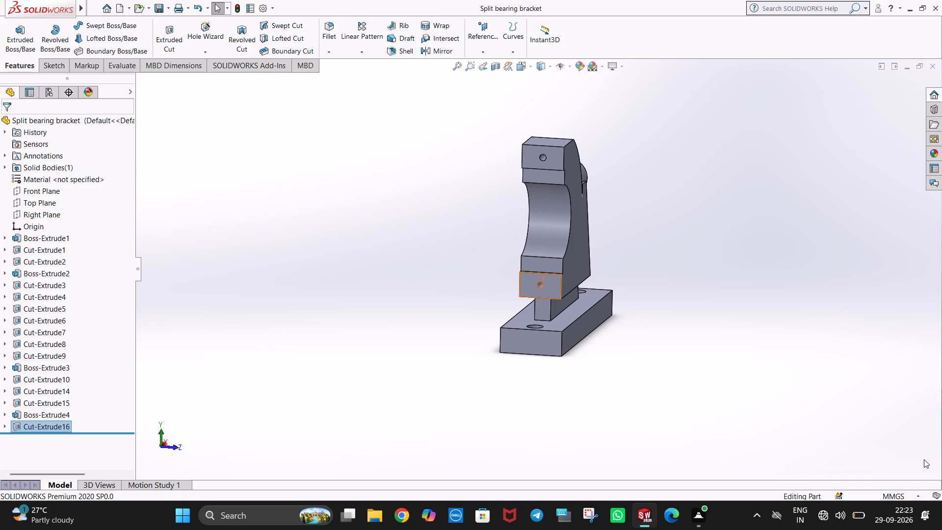
# Close SOLIDWORKS.
pyautogui.scroll(-3, 649, 246)
pyautogui.scroll(1, 605, 253)
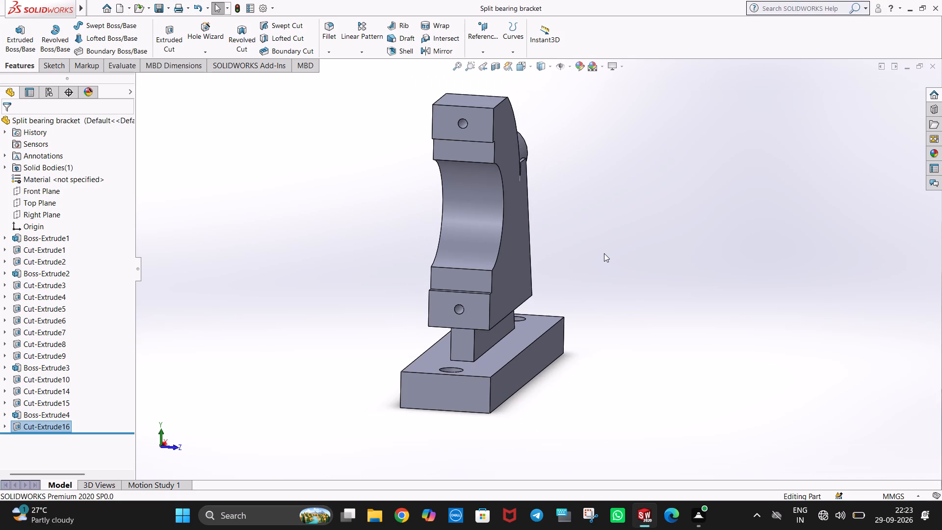
pyautogui.click(937, 4)
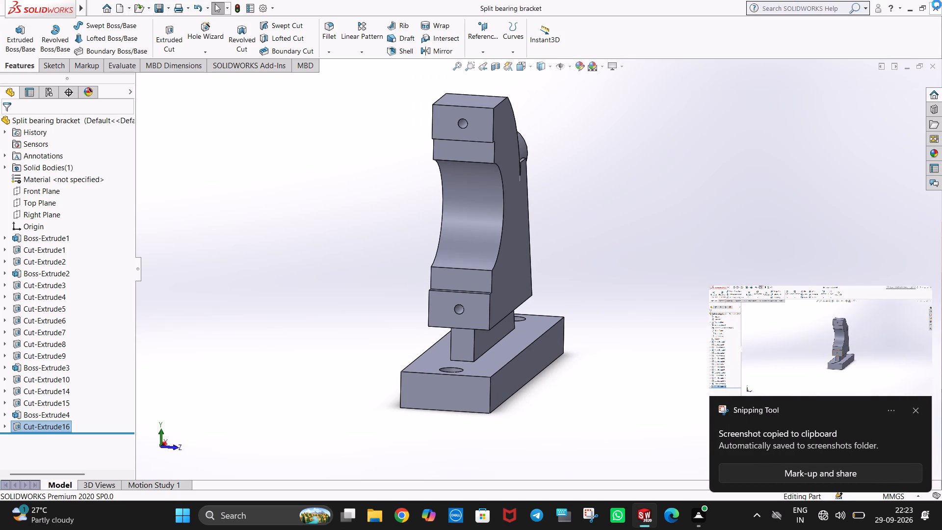
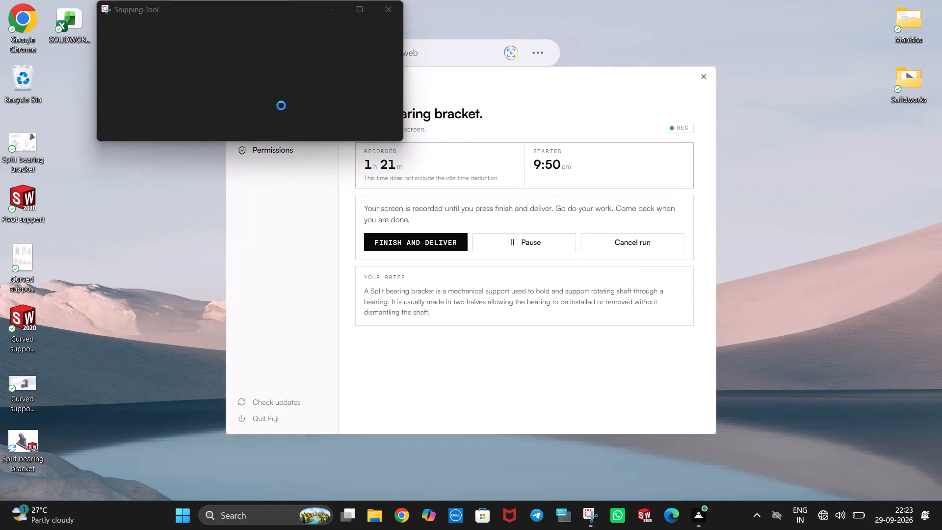
# Save the captured bracket screenshot to the Desktop as a PNG named Split bearing bracket.
pyautogui.rightClick(378, 134)
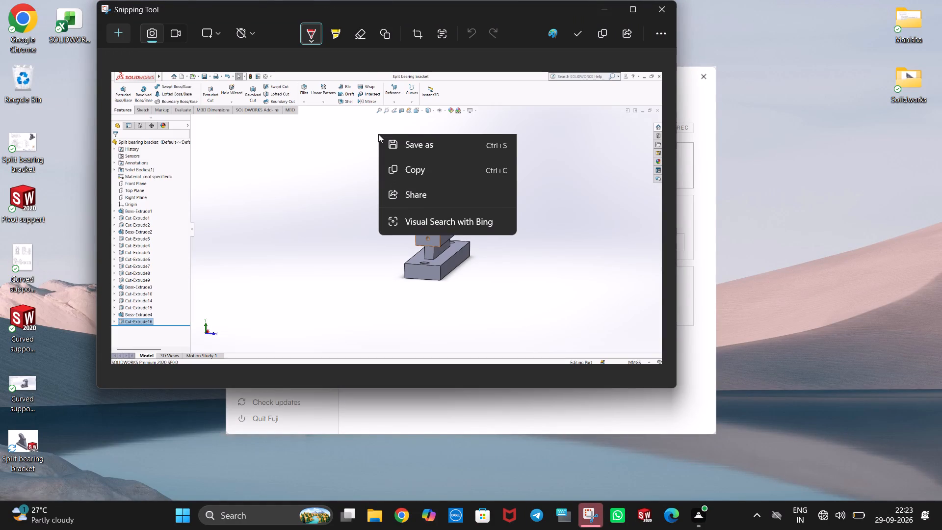
pyautogui.click(415, 151)
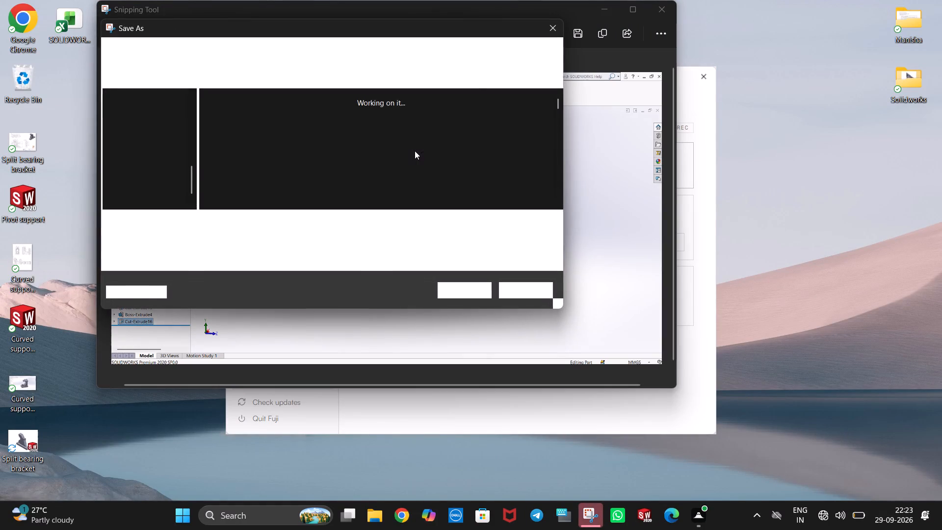
pyautogui.press('BackSpace')
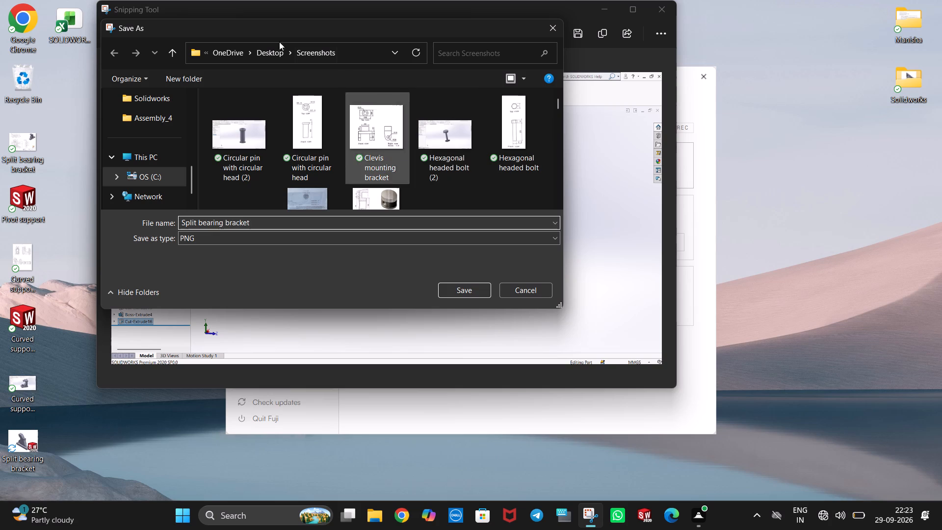
pyautogui.scroll(3, 90, 141)
pyautogui.scroll(3, 142, 155)
pyautogui.click(148, 122)
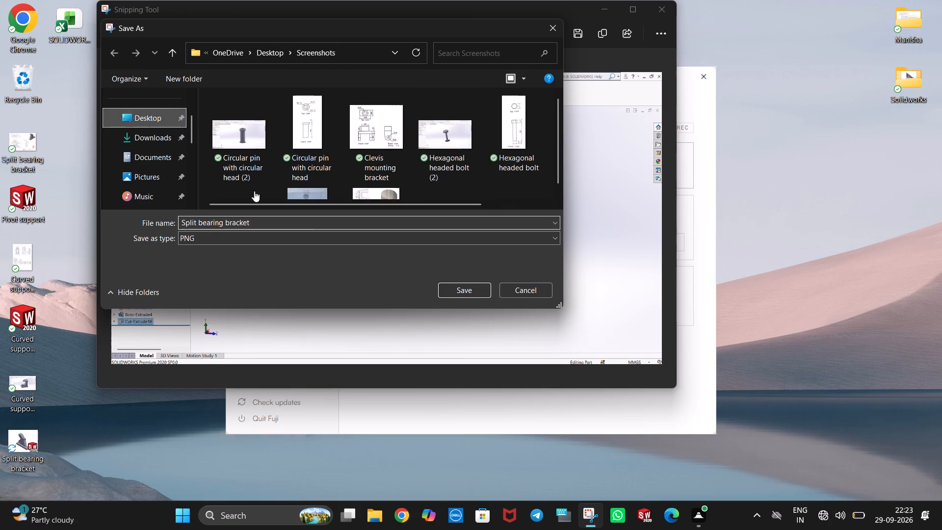
pyautogui.click(462, 290)
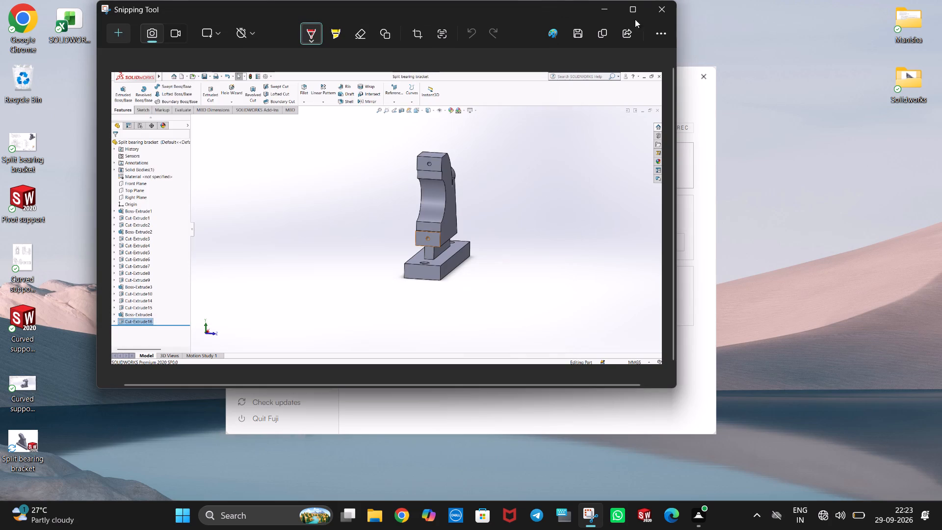